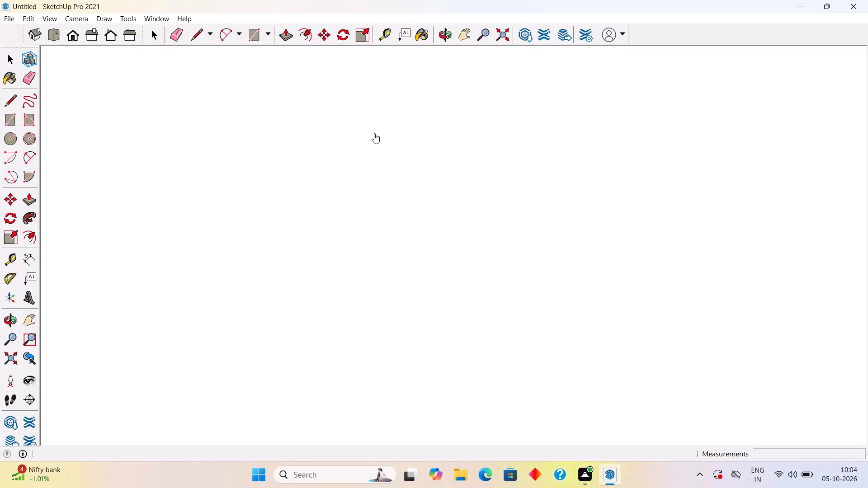
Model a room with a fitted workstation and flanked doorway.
Draw a 10' by 10' rectangle on the ground plane near the origin.
scroll(413, 357, "down", 5)
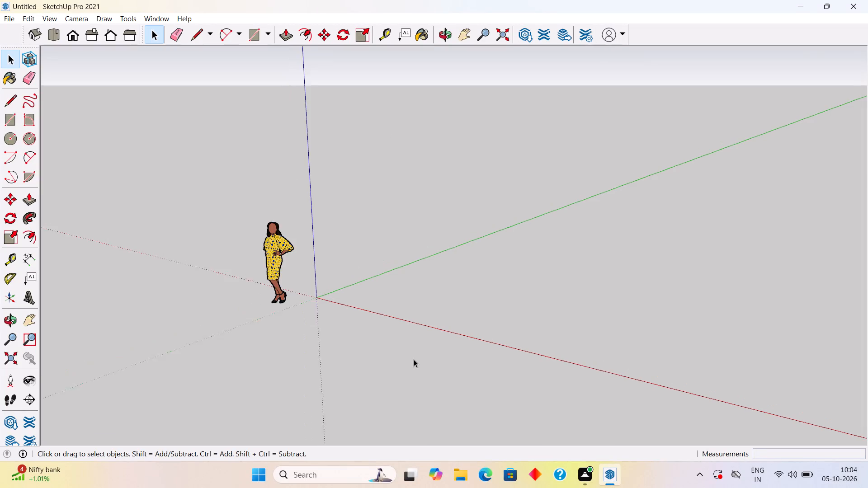
middle_click_drag(381, 366, 582, 341)
scroll(526, 254, "up", 8)
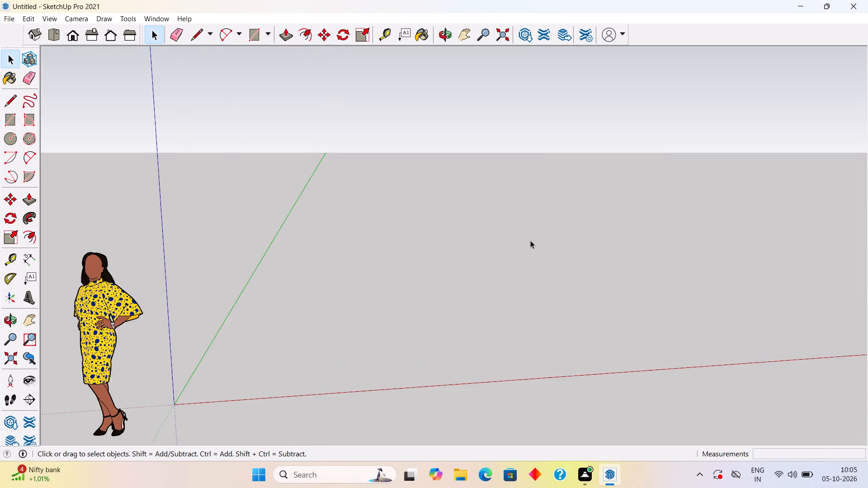
middle_click_drag(530, 240, 541, 293)
scroll(492, 193, "up", 3)
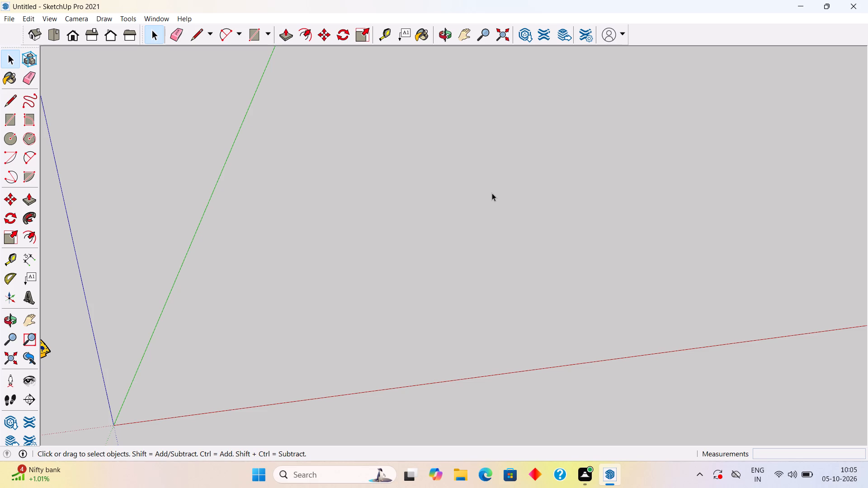
key("r")
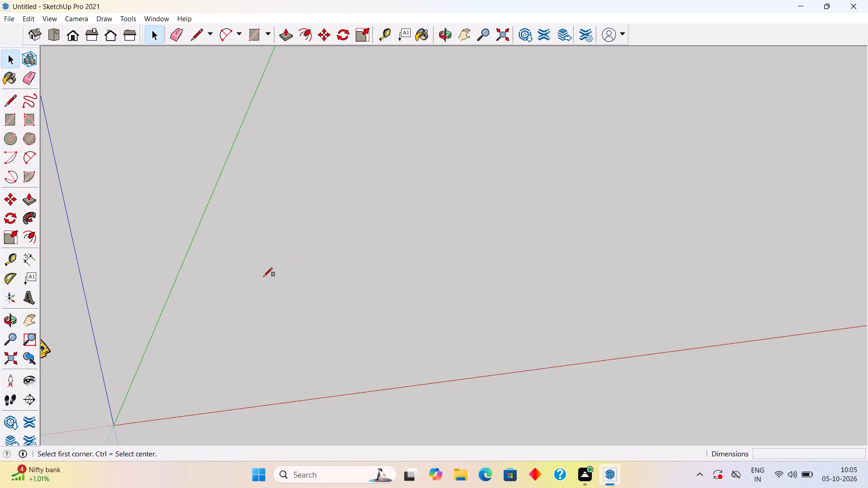
left_click(238, 248)
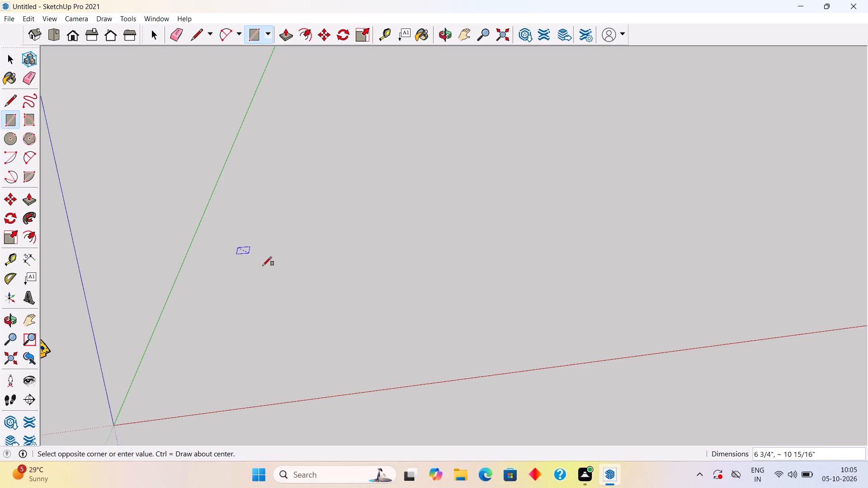
type("10'")
type(",10'")
key("Return")
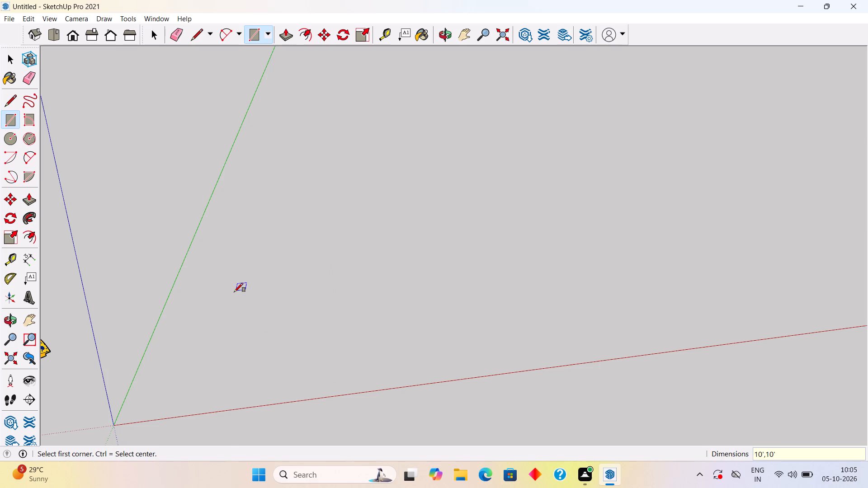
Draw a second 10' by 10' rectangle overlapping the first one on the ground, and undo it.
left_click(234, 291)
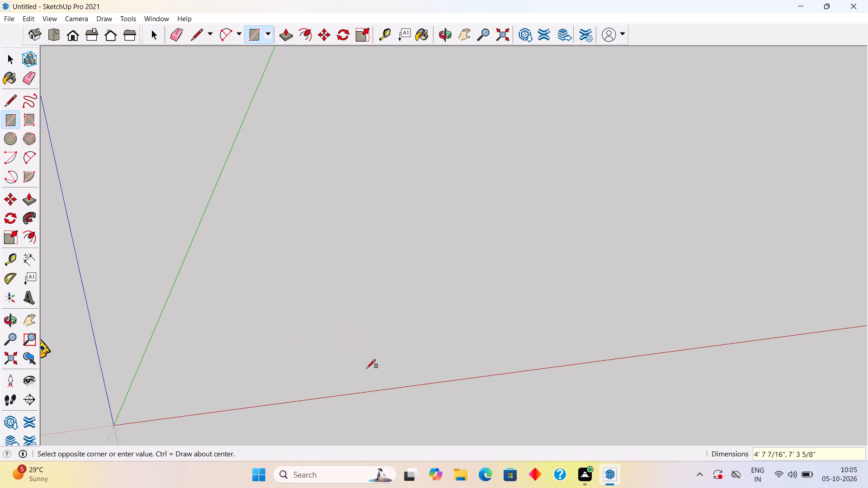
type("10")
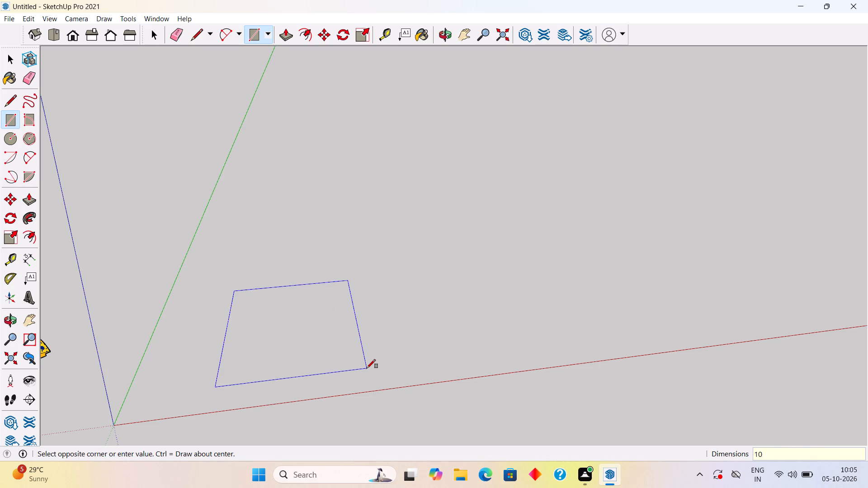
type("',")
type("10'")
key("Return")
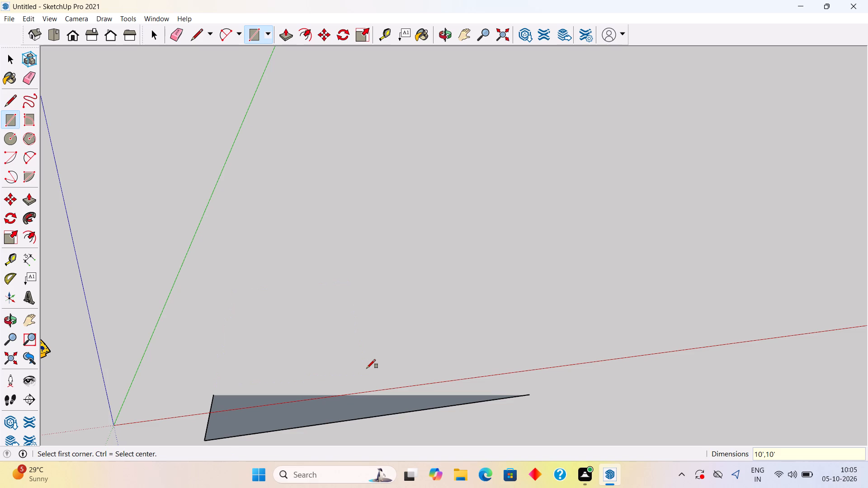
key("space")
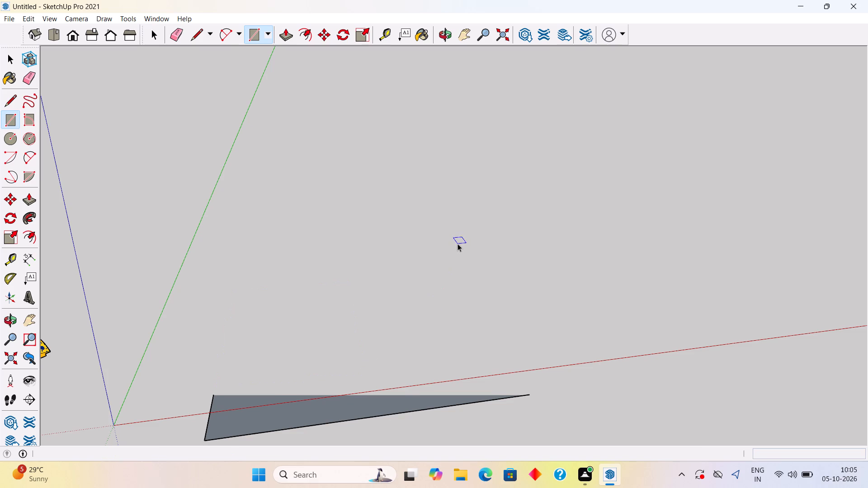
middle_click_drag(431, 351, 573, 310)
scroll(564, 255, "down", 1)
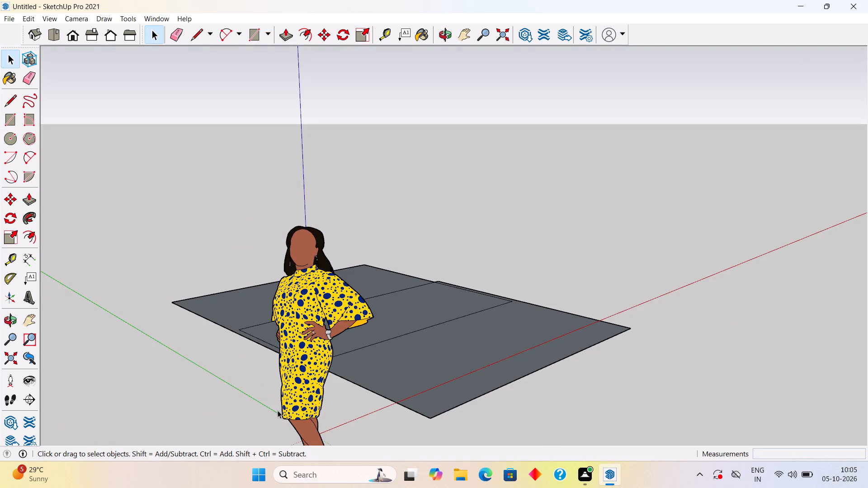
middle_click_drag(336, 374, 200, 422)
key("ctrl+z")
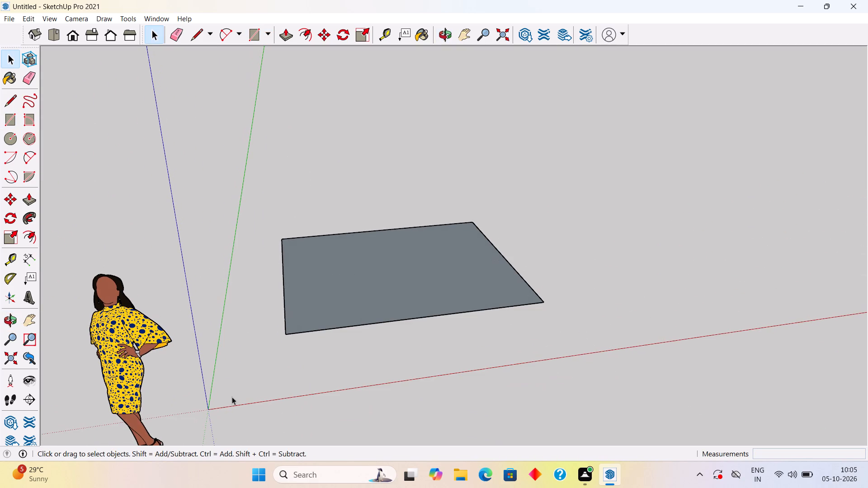
Push/Pull the 10' by 10' rectangle upward by 1' into a slab.
middle_click_drag(413, 297, 417, 450)
scroll(416, 444, "down", 3)
scroll(526, 145, "up", 4)
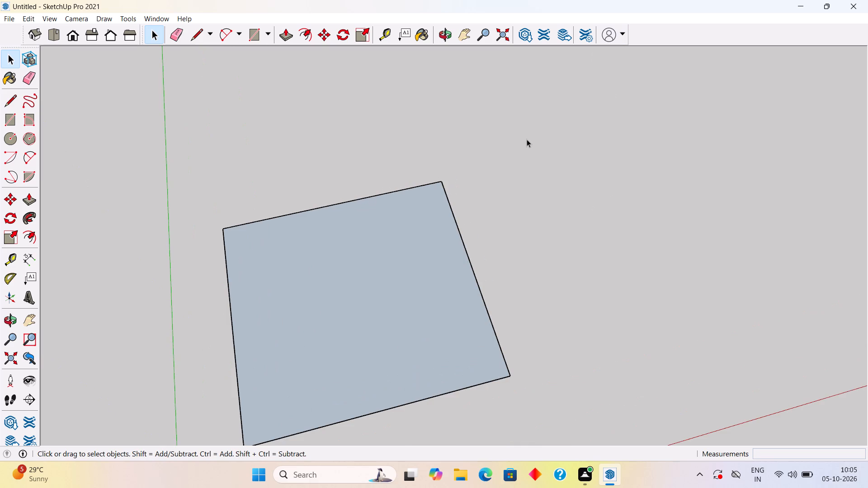
scroll(518, 148, "down", 3)
middle_click_drag(355, 286, 302, 217)
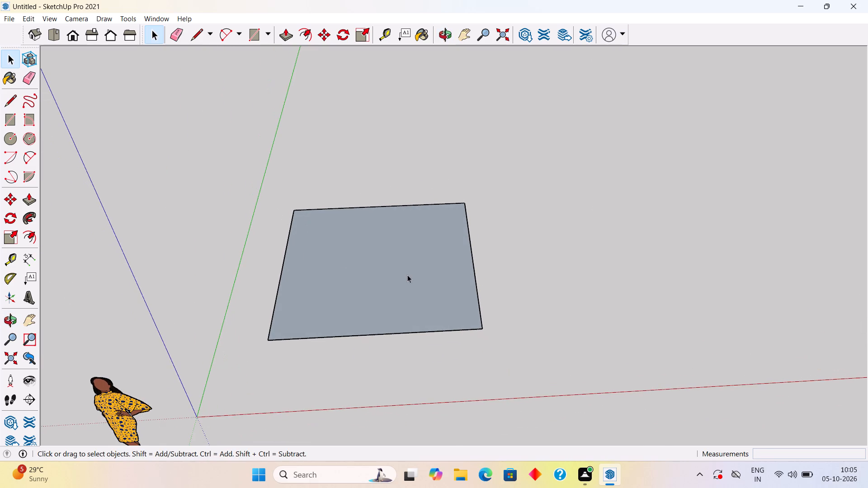
scroll(407, 275, "up", 4)
left_click(406, 278)
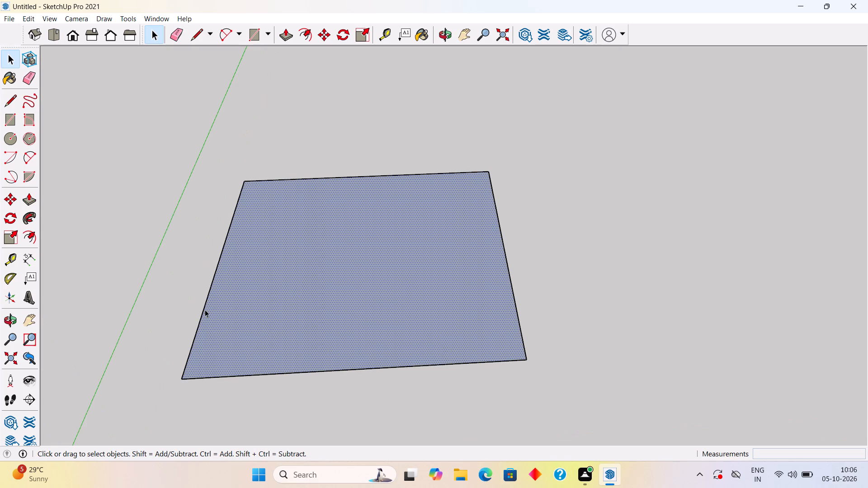
key("p")
left_click(367, 280)
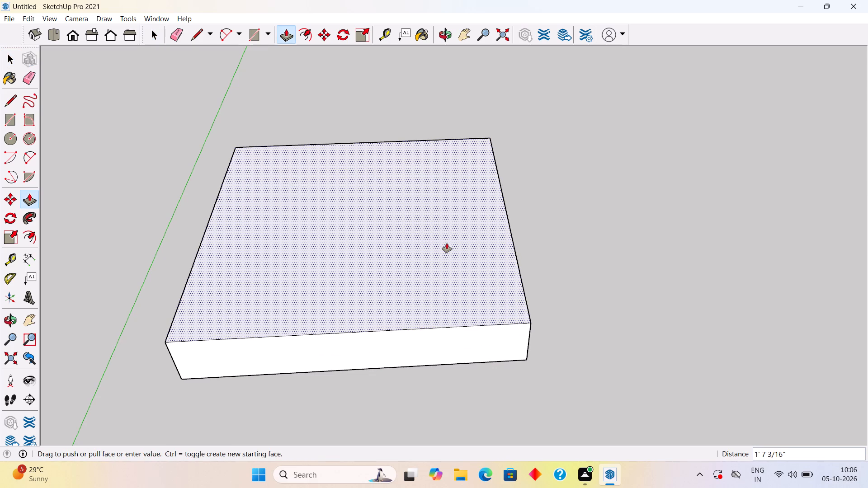
type("1'")
key("Return")
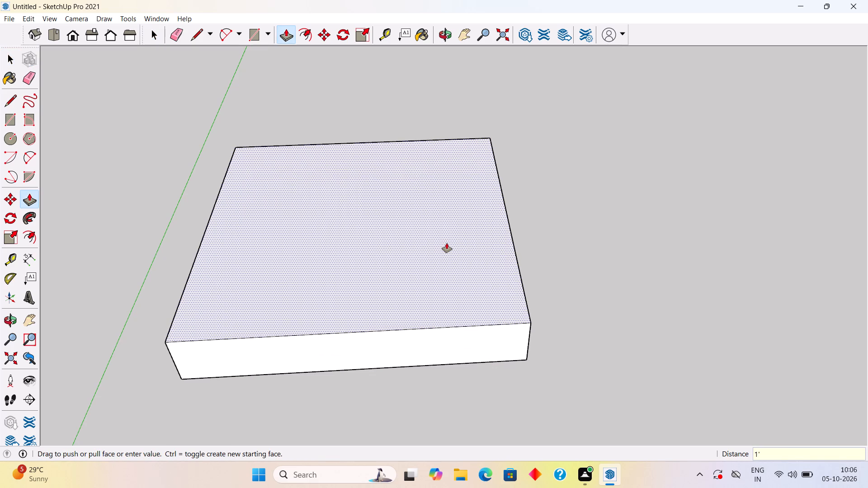
key("space")
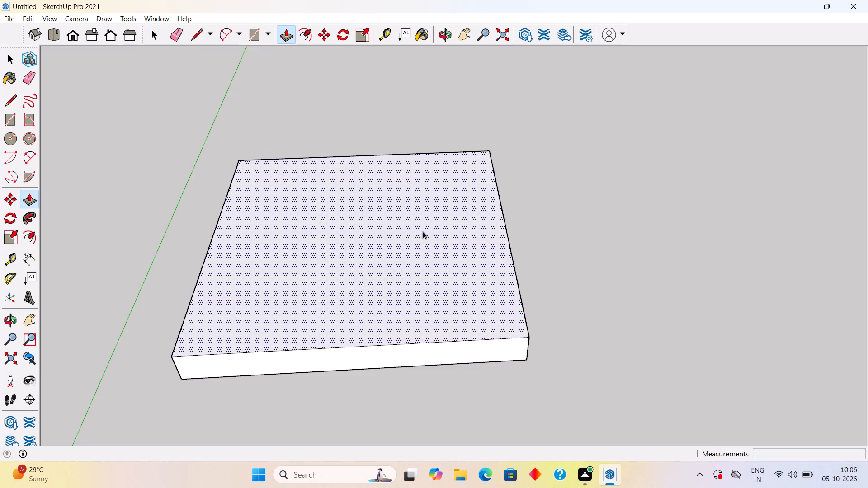
Select the whole slab with all its faces and edges and make it a group.
triple_click(424, 230)
right_click(424, 230)
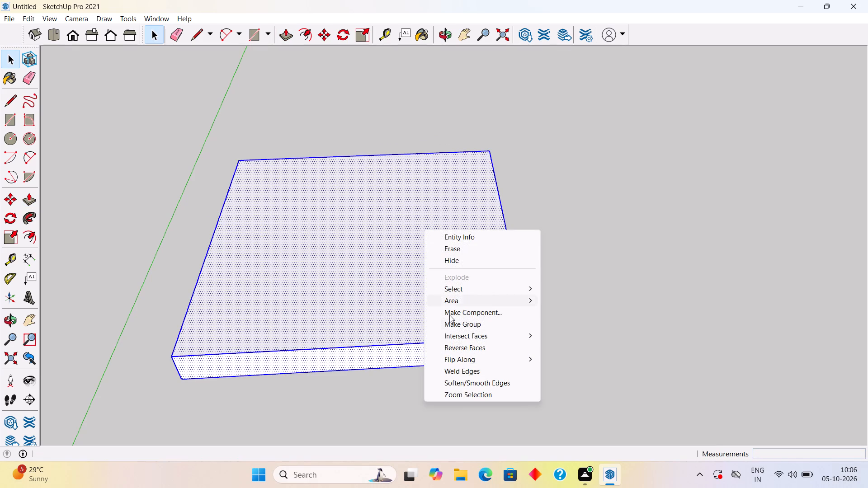
left_click(464, 320)
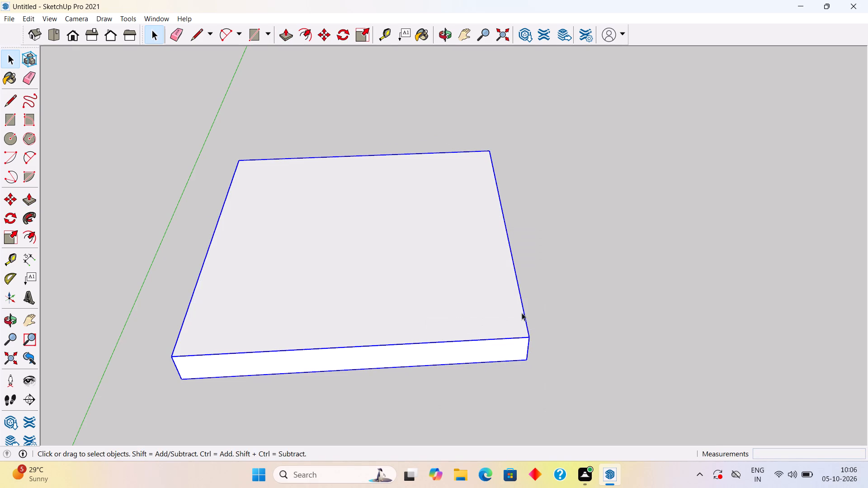
left_click(543, 308)
Inside the slab group, push the top face down by 6" and leave the group.
middle_click_drag(401, 372, 426, 282)
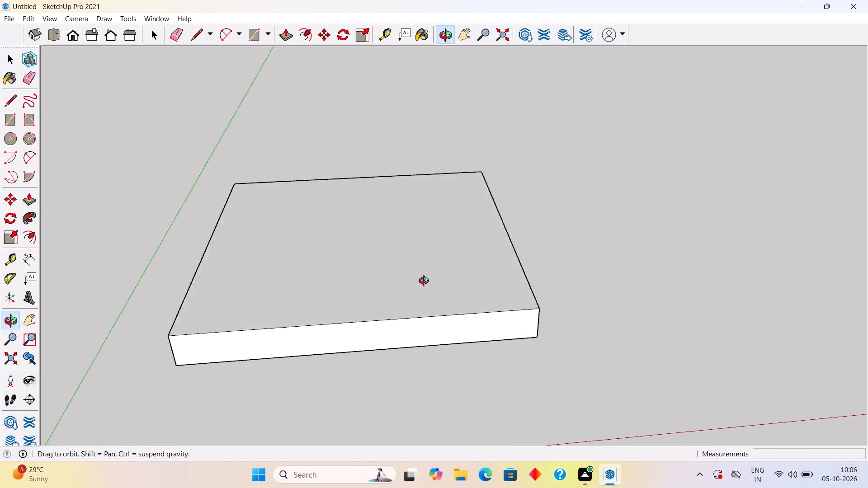
middle_click_drag(426, 282, 435, 261)
scroll(435, 261, "up", 3)
scroll(436, 214, "down", 8)
middle_click_drag(435, 213, 434, 266)
scroll(434, 266, "down", 5)
scroll(361, 145, "up", 12)
middle_click_drag(380, 192, 379, 194)
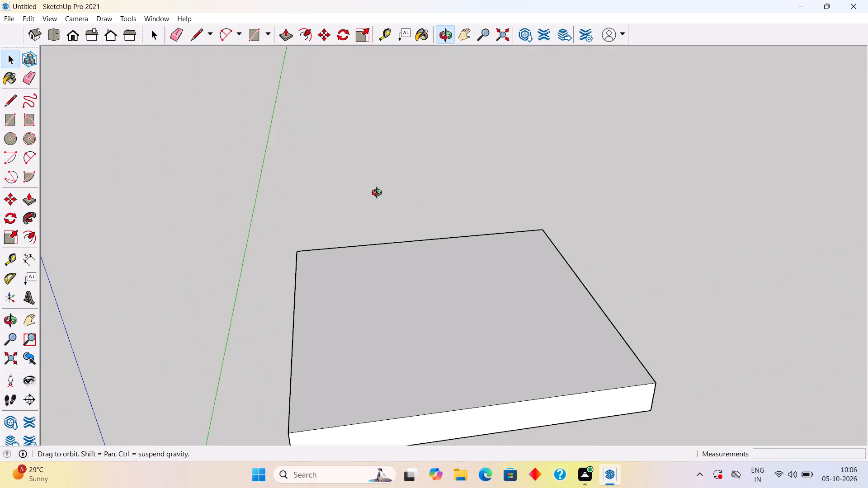
middle_click_drag(379, 194, 285, 146)
triple_click(359, 320)
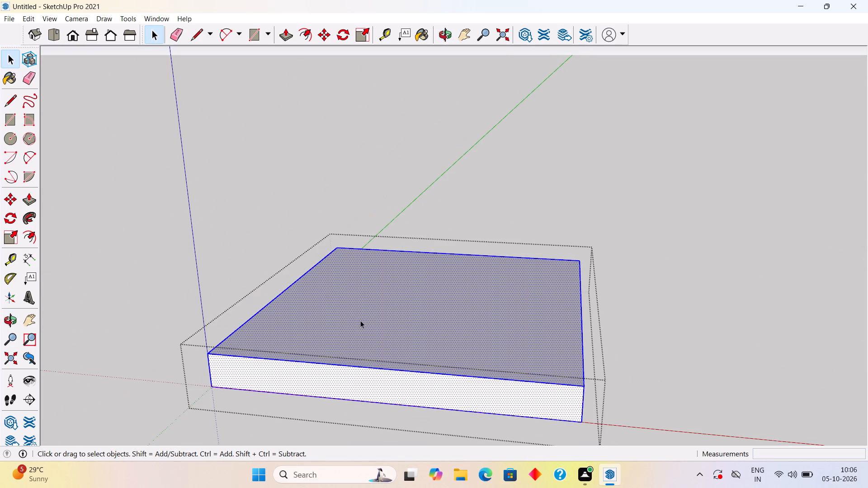
key("p")
left_click(360, 320)
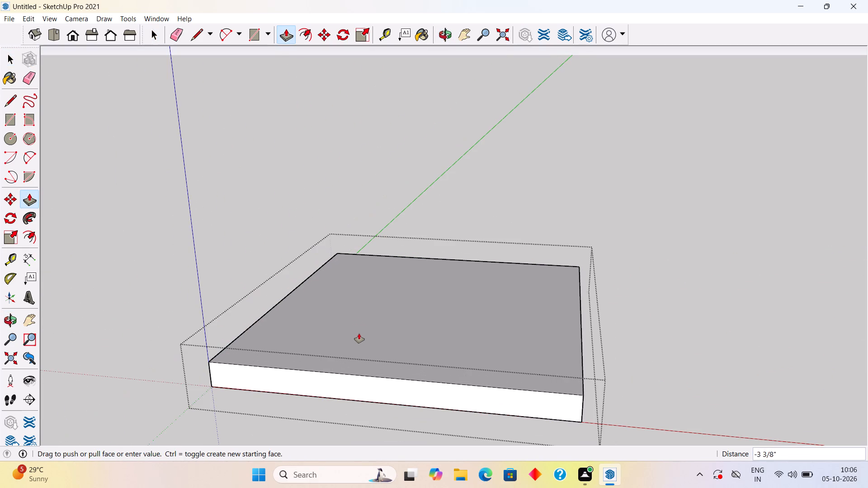
type("6\"")
key("Return")
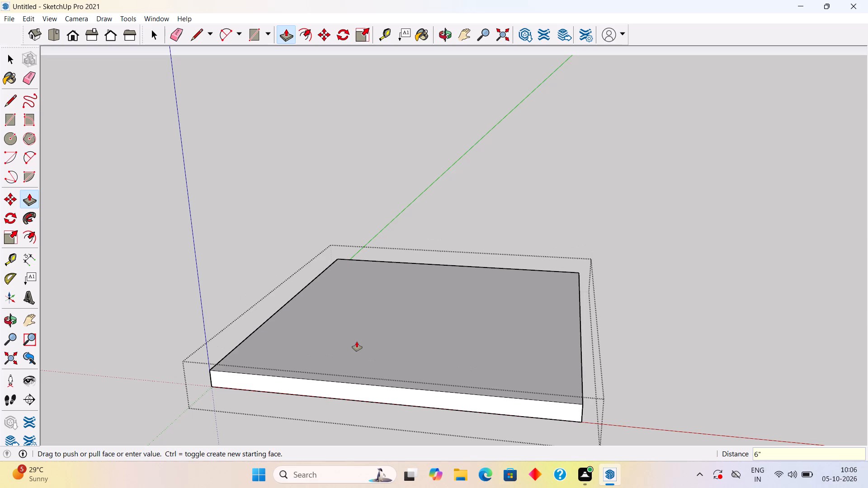
key("space")
left_click(376, 118)
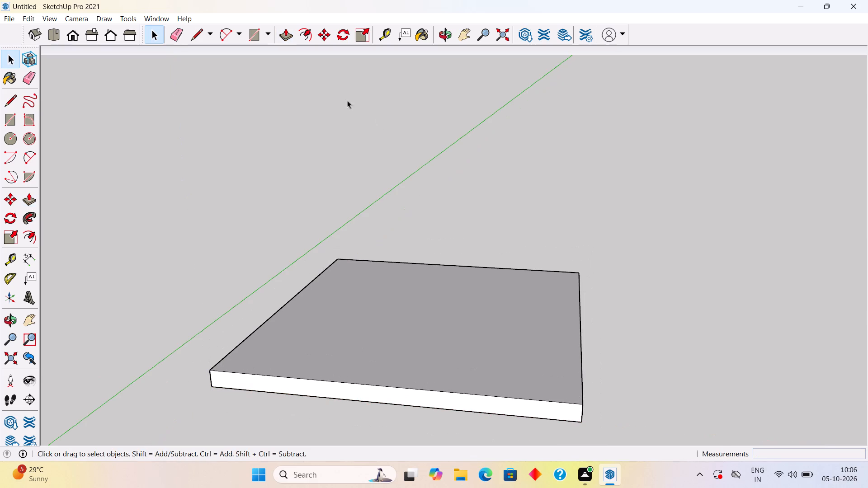
Draw a 12" by 12" square on the slab's top face, starting from its far corner nearest the green axis.
scroll(286, 382, "down", 4)
middle_click_drag(329, 421, 413, 411)
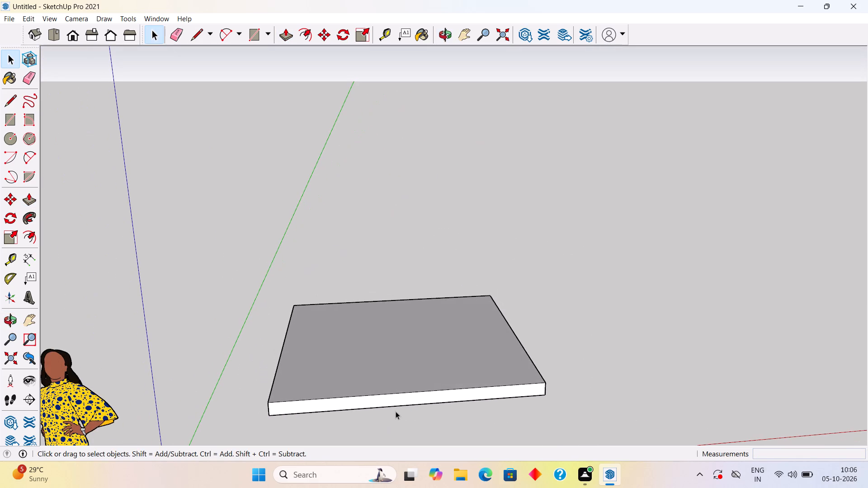
middle_click_drag(369, 333, 343, 441)
scroll(380, 210, "up", 4)
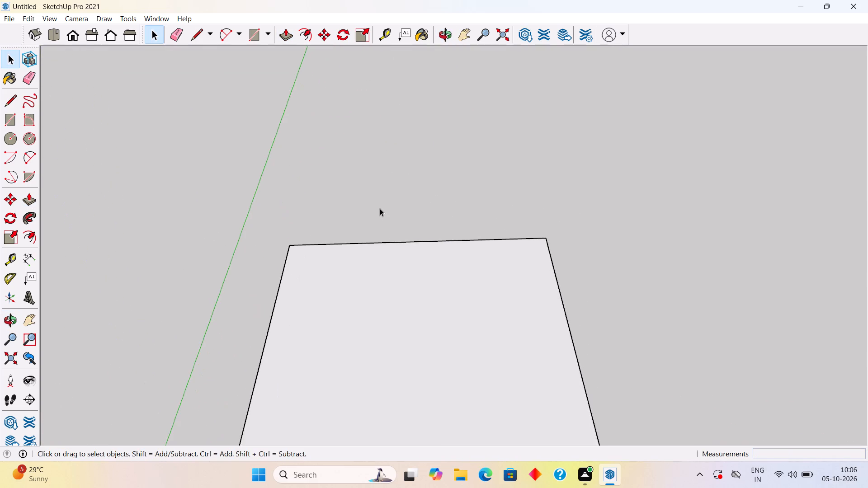
scroll(380, 208, "up", 6)
middle_click_drag(246, 254, 258, 291)
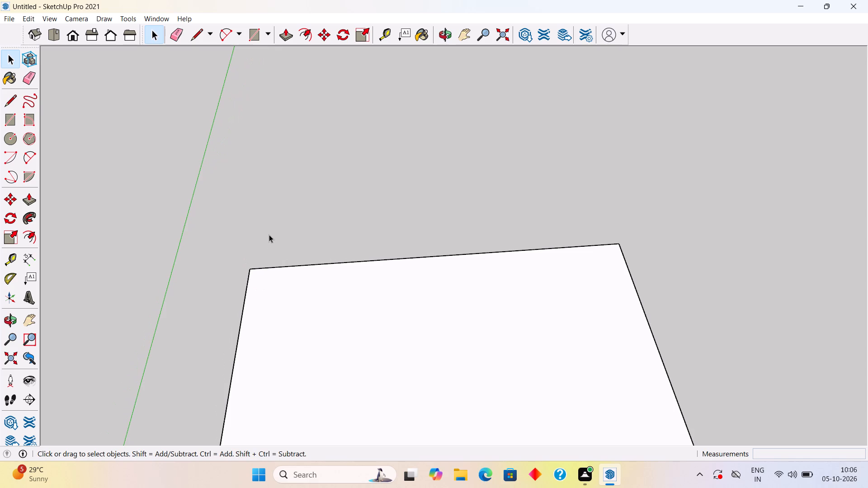
key("r")
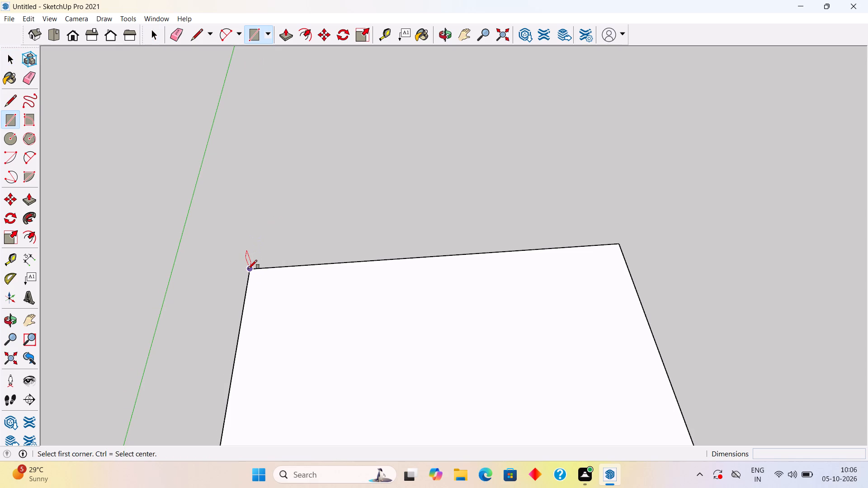
left_click(248, 269)
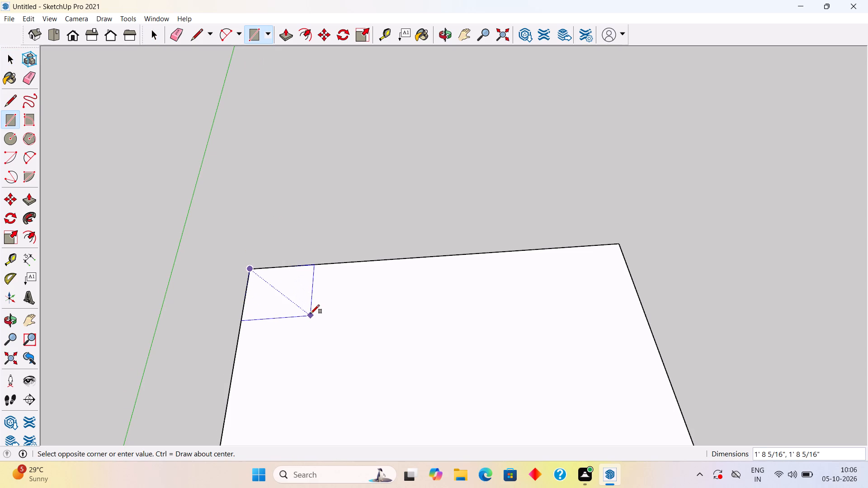
type("12")
type("\",")
type("12\"")
key("Return")
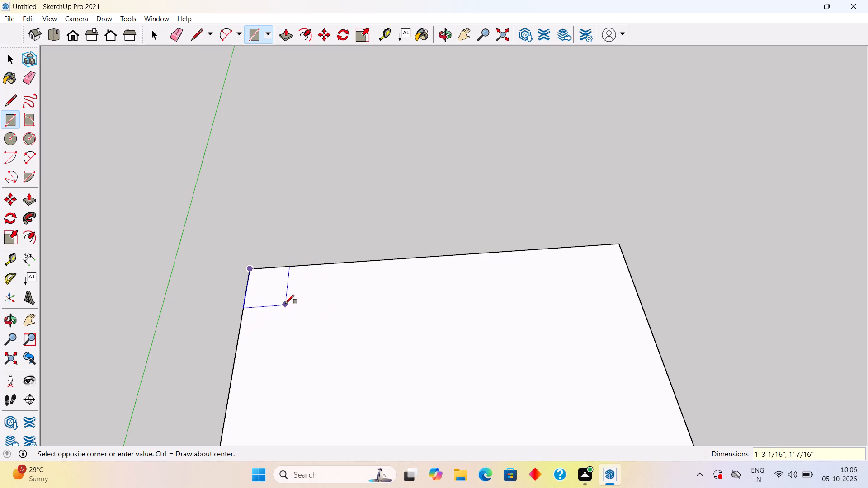
type("12")
key("shift+quotedbl")
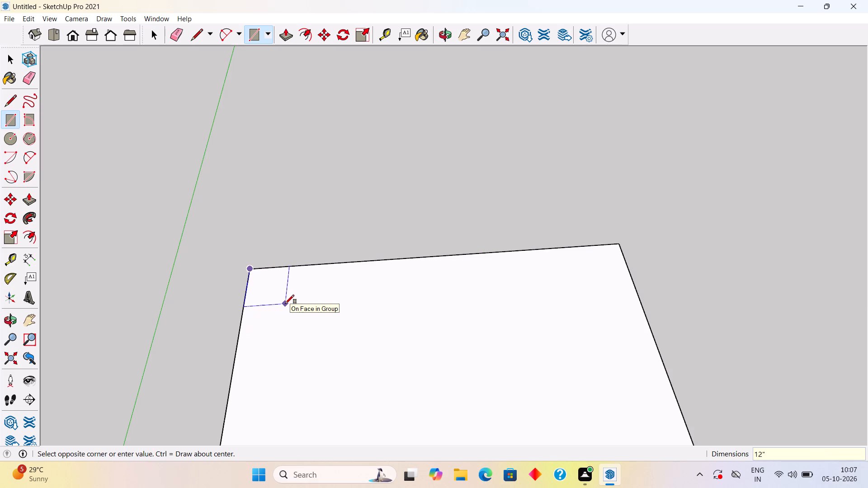
type(",12\"")
key("Return")
key("space")
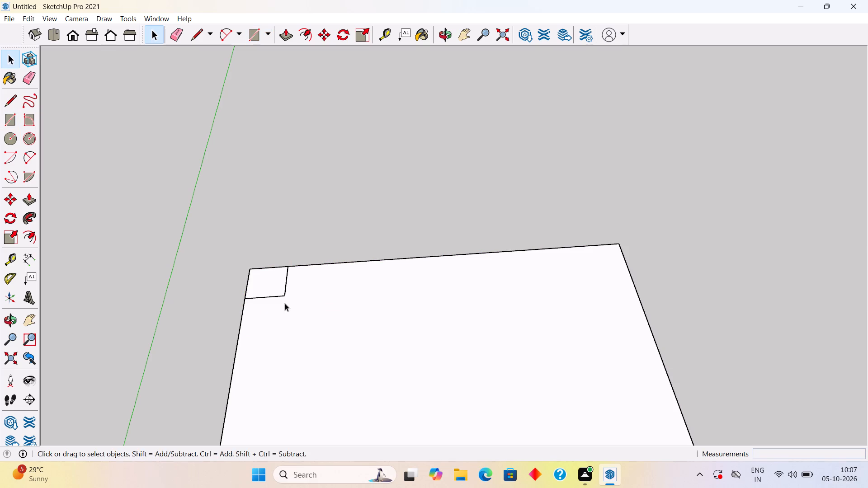
Push/Pull the 12" corner square upward by 10' to form a column.
triple_click(277, 286)
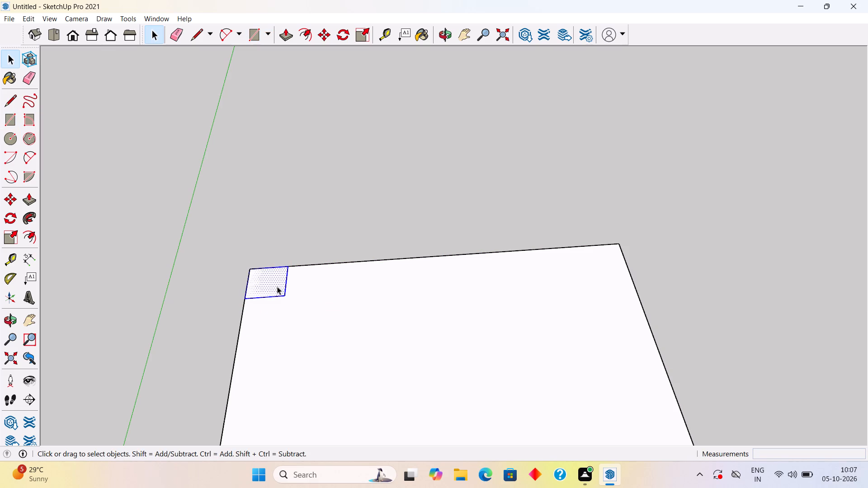
key("p")
left_click(277, 286)
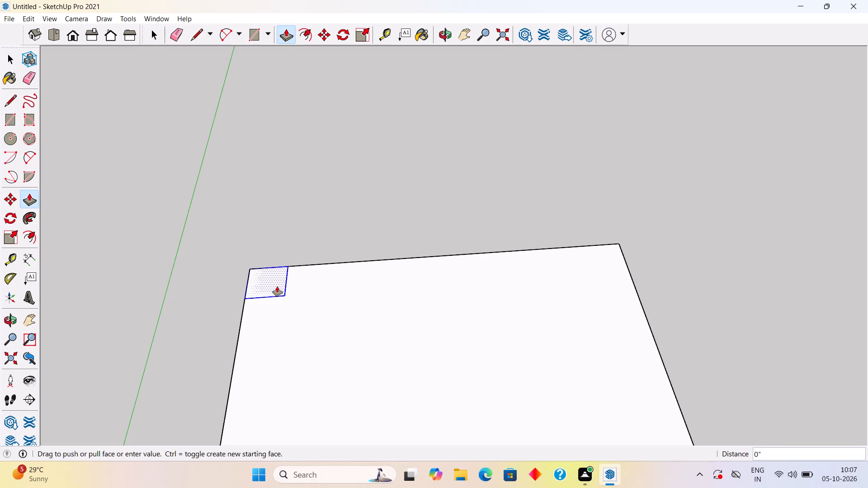
type("10'")
key("Return")
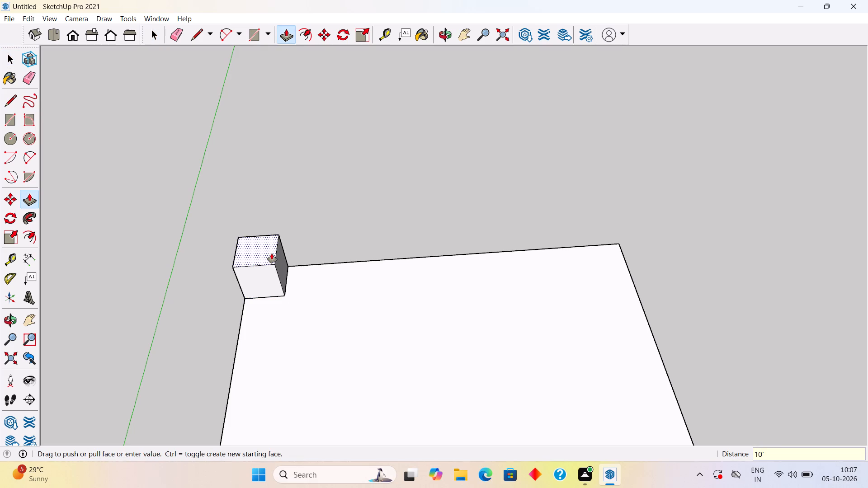
key("space")
Select the entire corner column with all its faces and edges and make it a group.
scroll(272, 252, "down", 9)
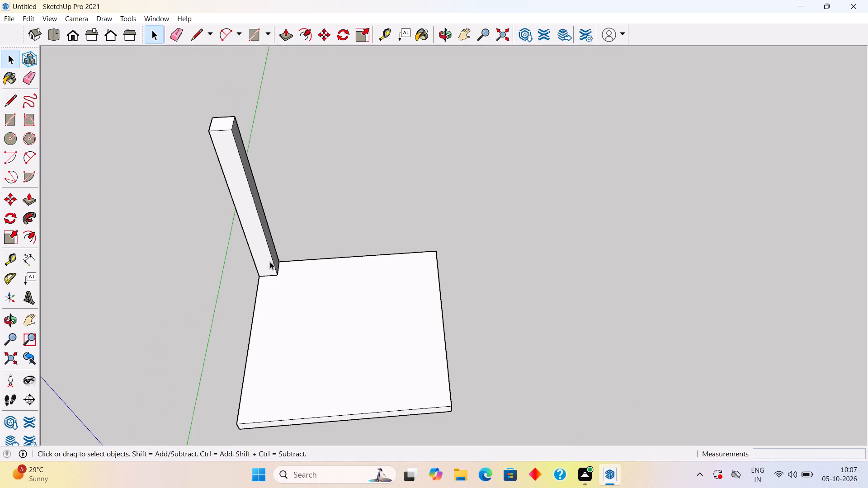
triple_click(259, 248)
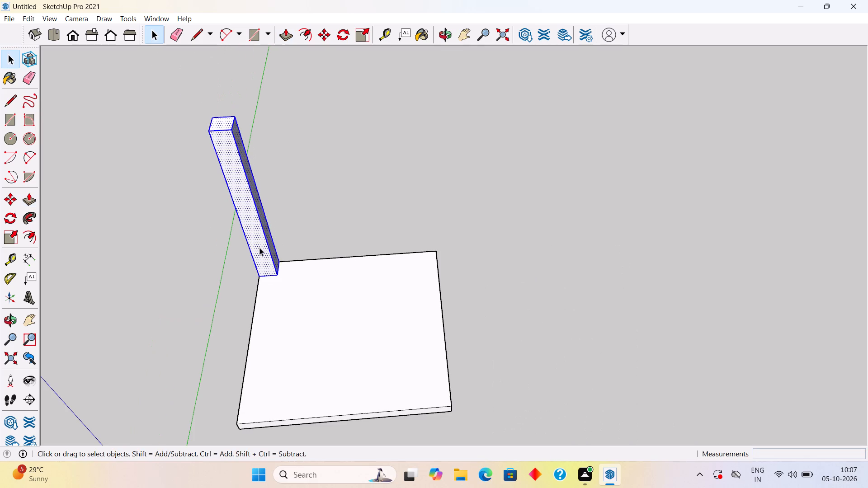
right_click(259, 248)
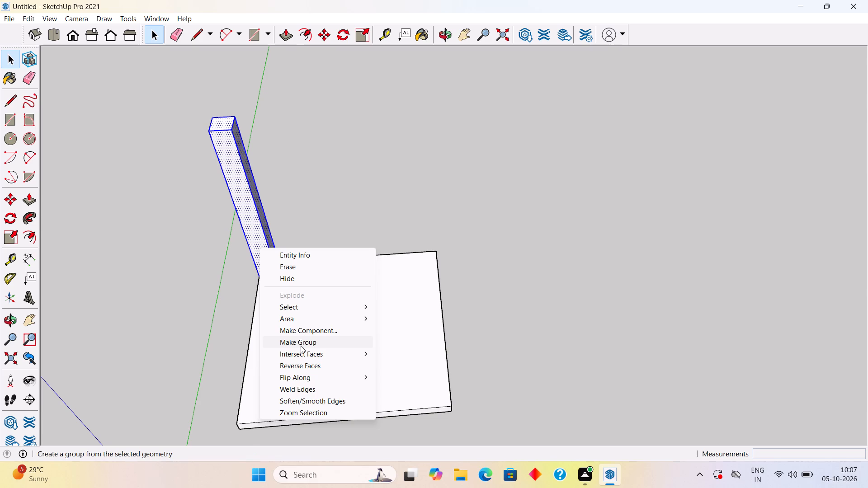
left_click(301, 346)
scroll(321, 225, "up", 3)
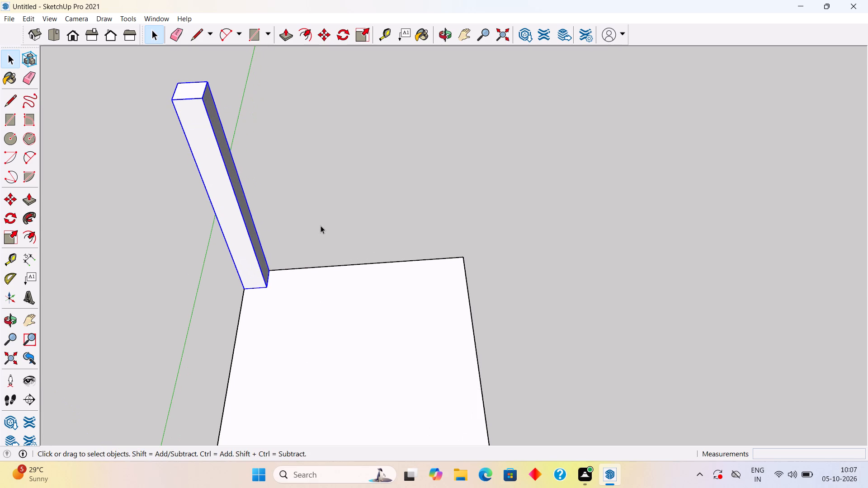
left_click(315, 178)
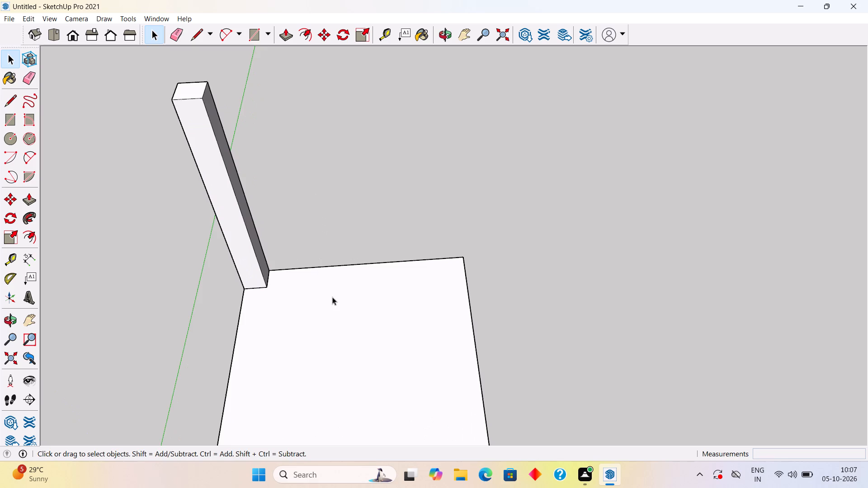
Place a guide parallel to the slab's far edge, offset 6" inward to the midpoint of the column's base edge.
middle_click_drag(336, 288, 351, 375)
scroll(327, 253, "up", 7)
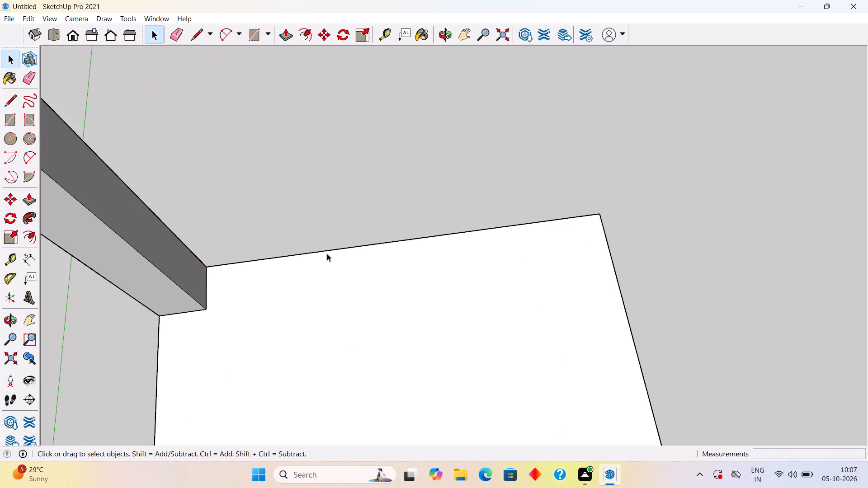
key("t")
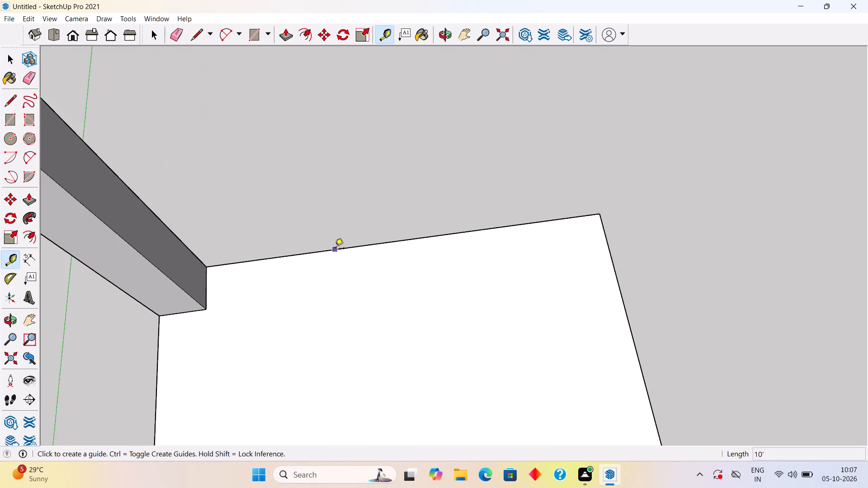
left_click(359, 245)
left_click(208, 288)
Place a second guide parallel to the slab's side edge nearest the green axis, through the midpoint of the column's front base edge.
scroll(244, 291, "down", 10)
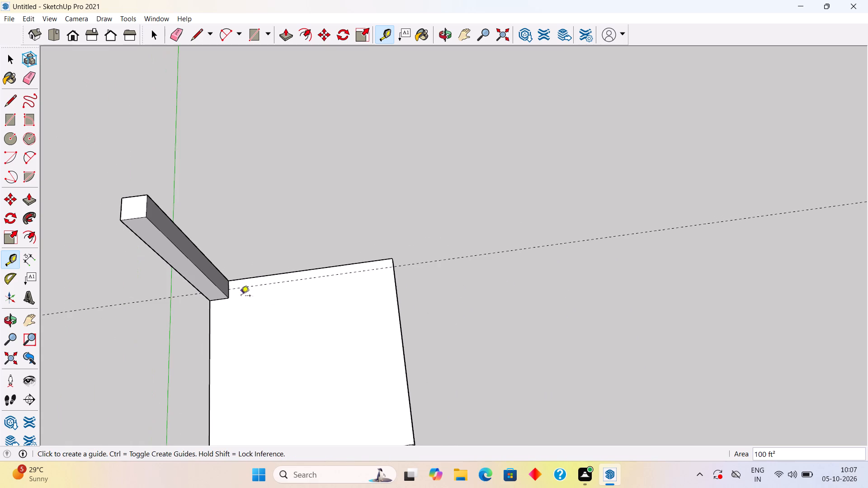
middle_click_drag(184, 271, 214, 212)
scroll(215, 214, "down", 5)
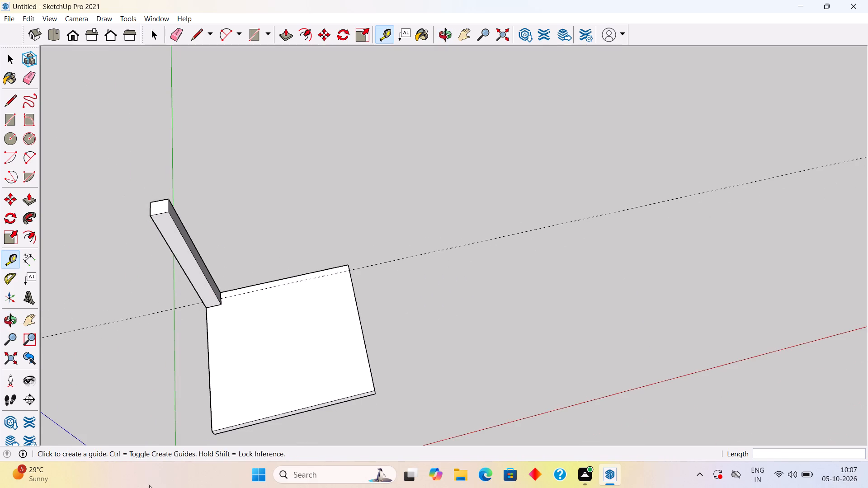
scroll(208, 448, "up", 16)
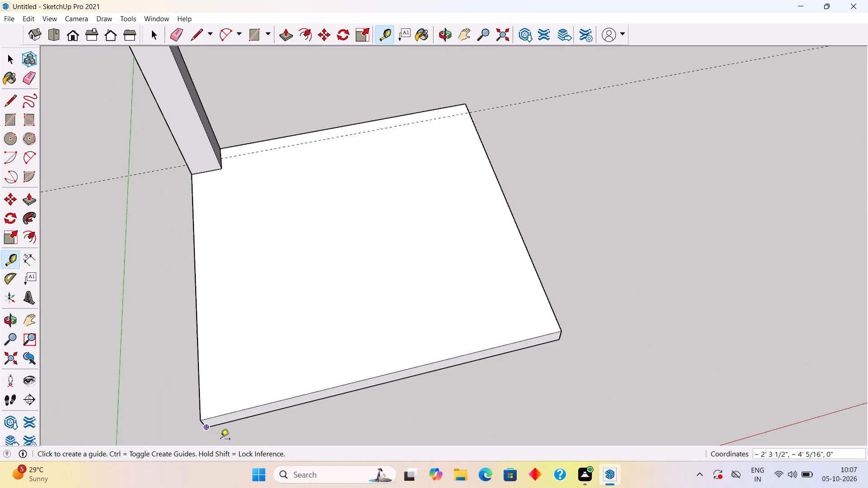
left_click(193, 311)
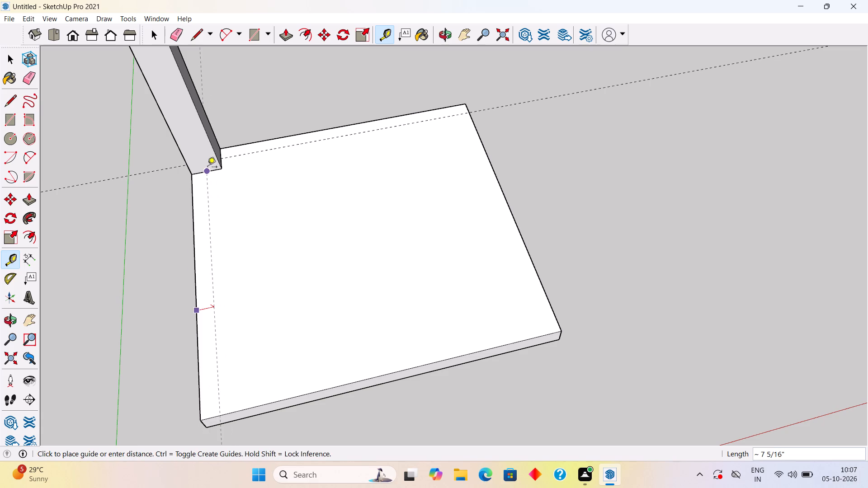
left_click(206, 175)
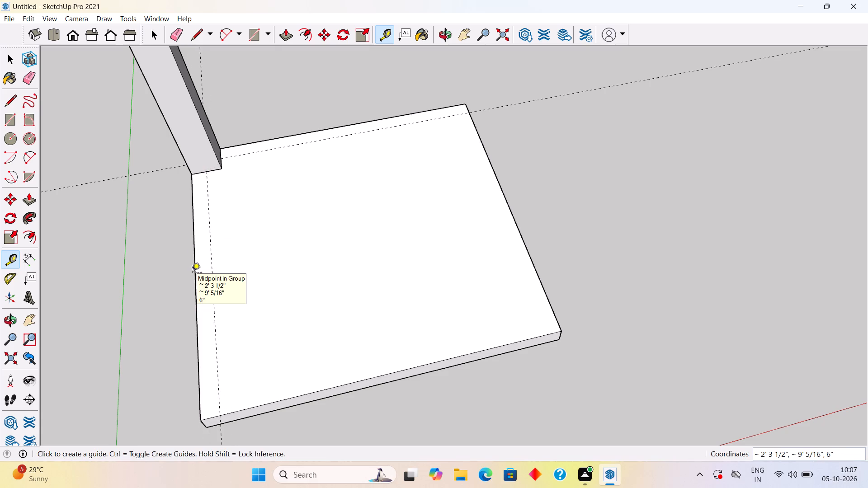
key("space")
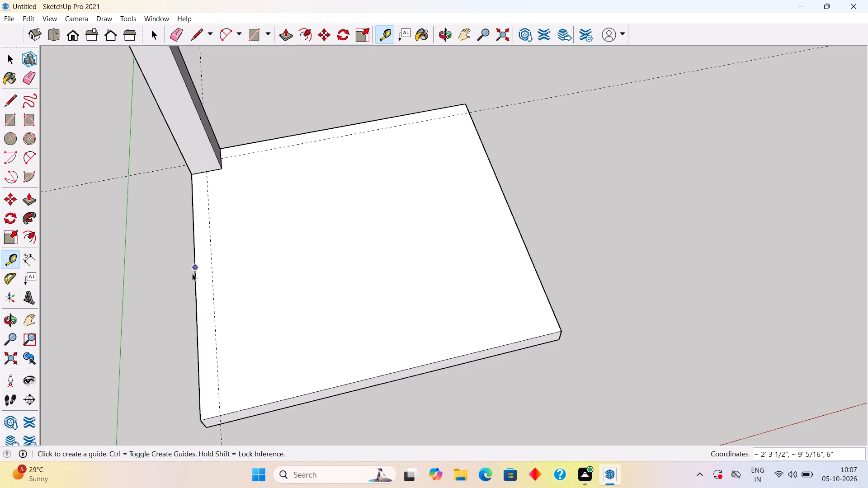
Draw a 9' by 6" rectangle along the slab's far edge, from the column's base corner to the guide at the opposite side edge.
scroll(317, 85, "up", 4)
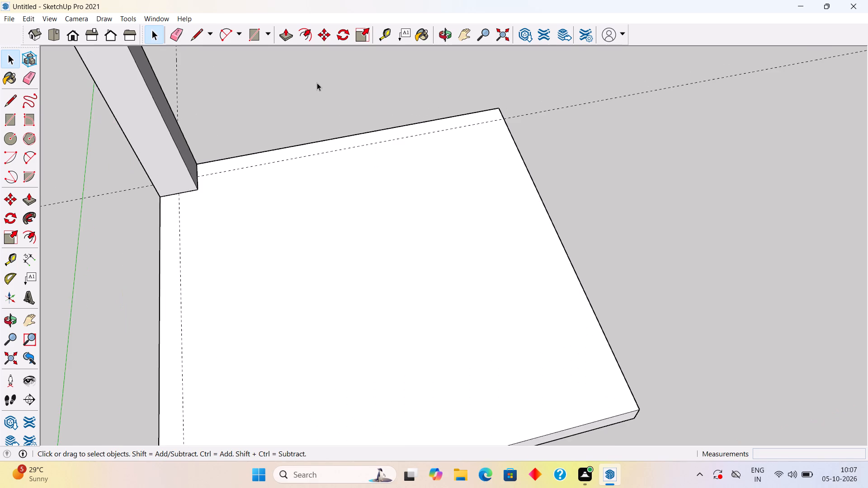
middle_click_drag(336, 135, 366, 201)
scroll(366, 201, "down", 4)
middle_click_drag(312, 304, 210, 256)
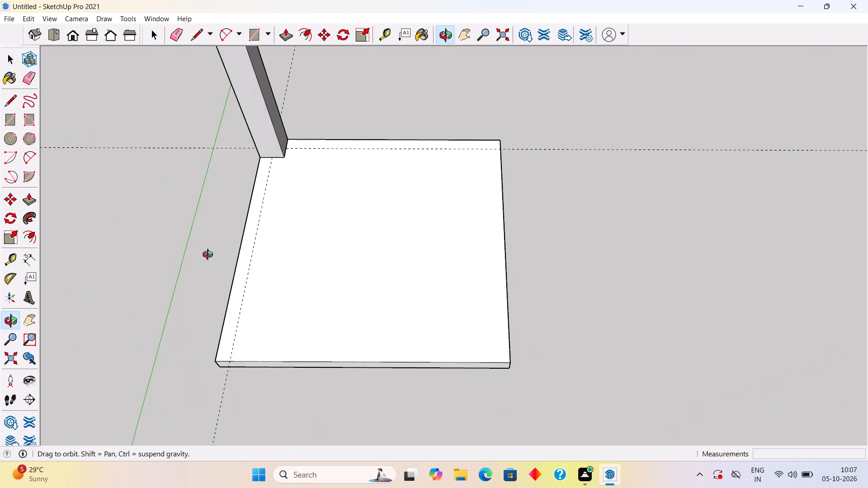
middle_click_drag(210, 256, 210, 255)
scroll(335, 82, "up", 4)
middle_click_drag(351, 126, 390, 216)
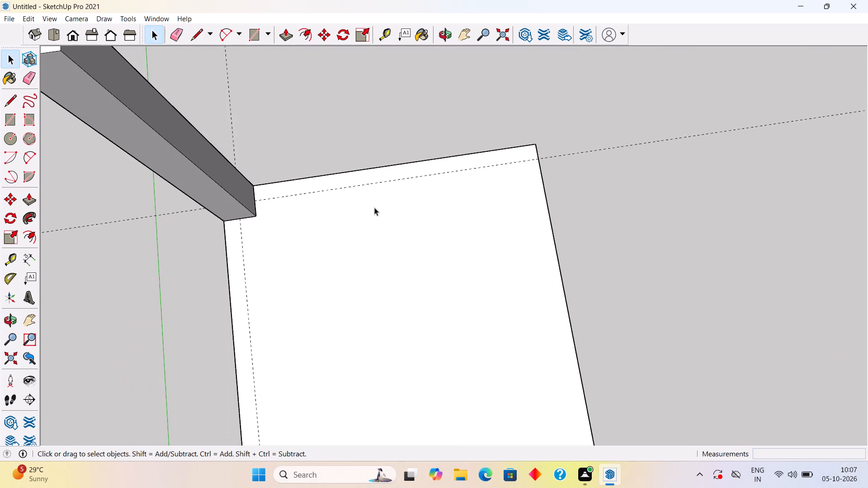
scroll(257, 80, "up", 8)
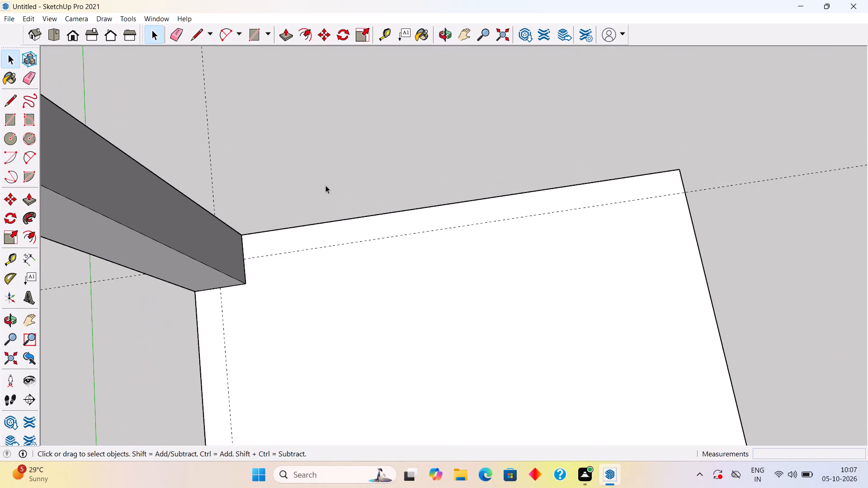
key("r")
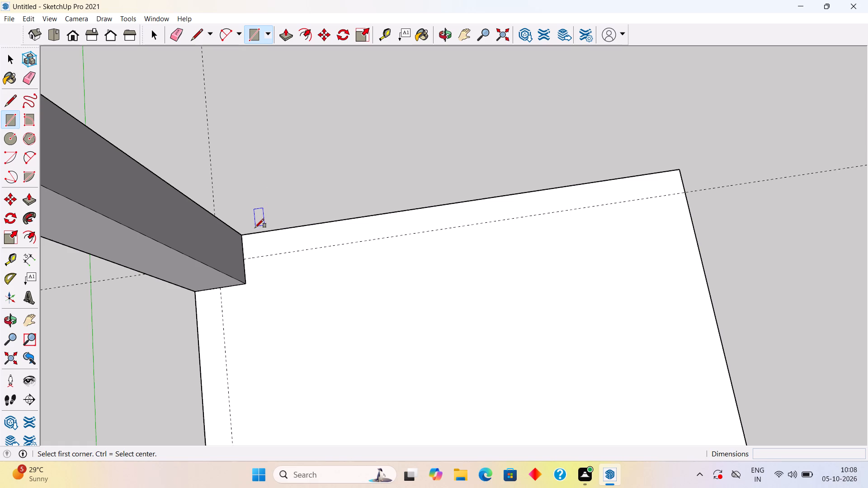
left_click(243, 237)
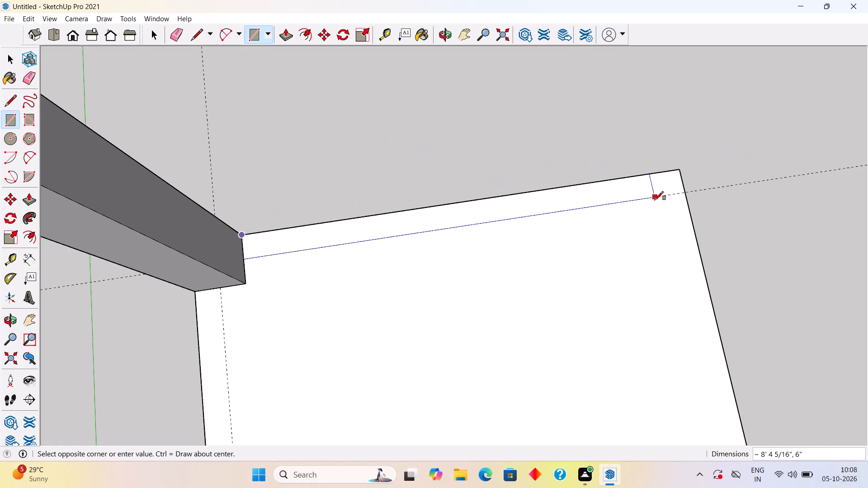
left_click(685, 191)
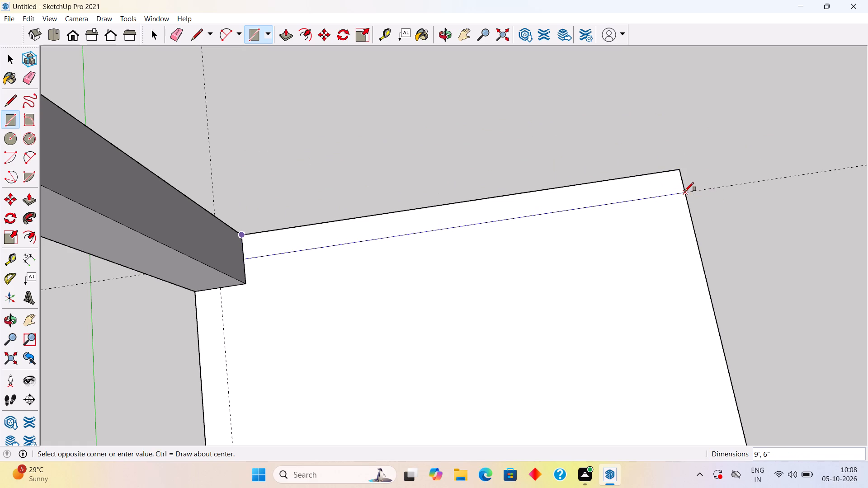
key("space")
Push/Pull the 9' by 6" strip along the slab's far edge upward by 10' to form a wall.
left_click(498, 216)
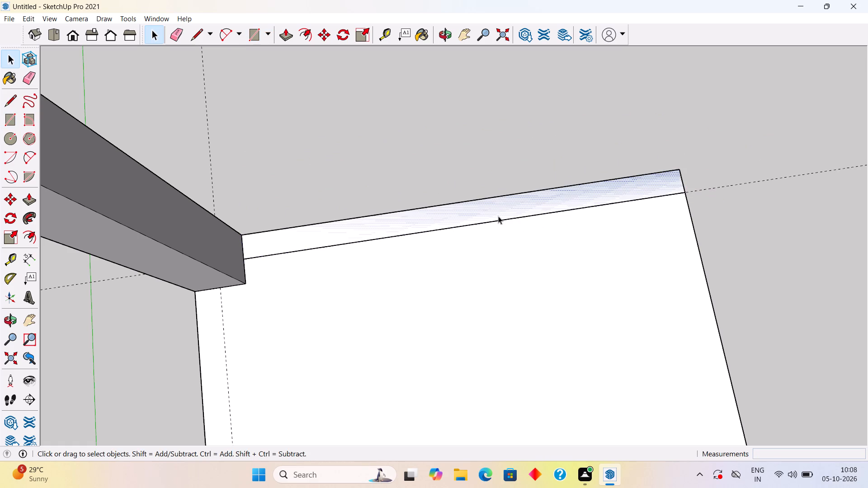
key("p")
left_click(496, 214)
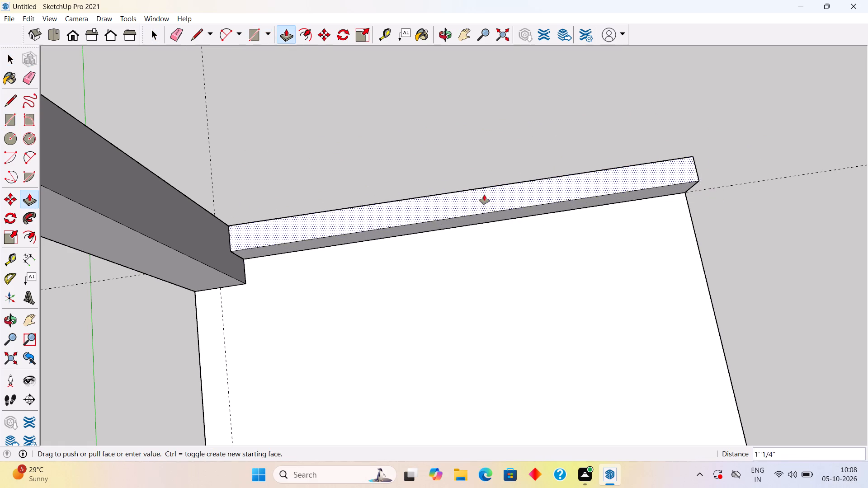
type("10'")
key("Return")
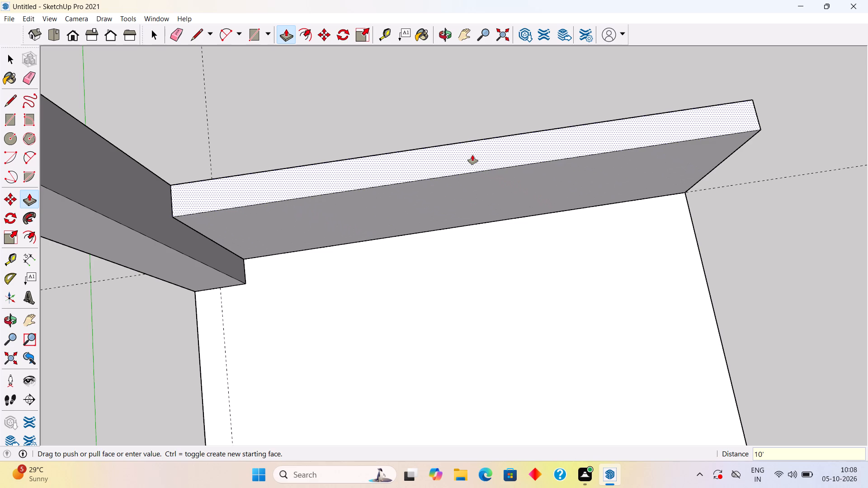
key("space")
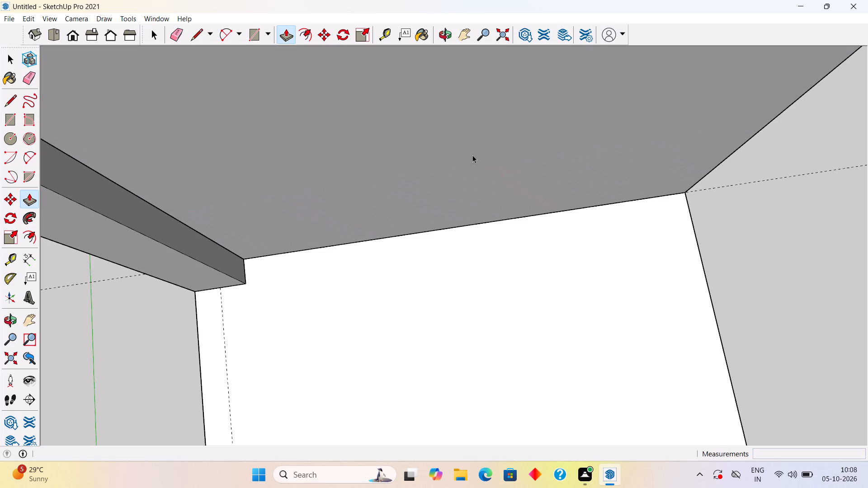
Select the whole far-edge wall with its faces and edges and make it a group.
triple_click(472, 155)
right_click(472, 155)
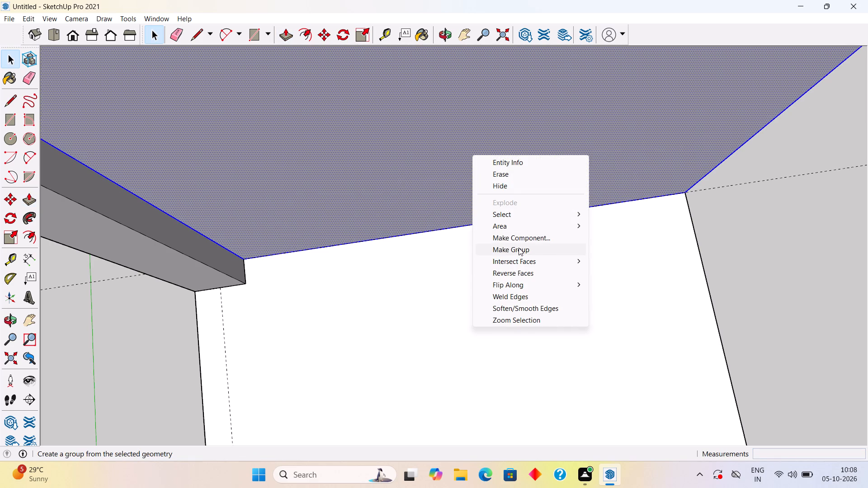
left_click(519, 248)
Draw a rectangle along the slab's green-axis side, from the column's outer base corner to where the guide meets the slab's front edge.
scroll(520, 241, "down", 13)
middle_click_drag(503, 231, 458, 99)
scroll(482, 365, "up", 4)
scroll(389, 486, "down", 5)
scroll(372, 441, "down", 2)
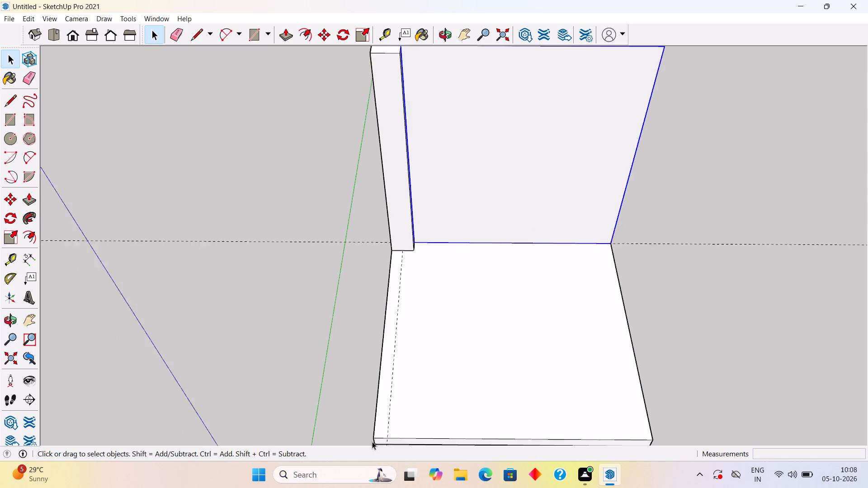
scroll(372, 441, "down", 2)
key("r")
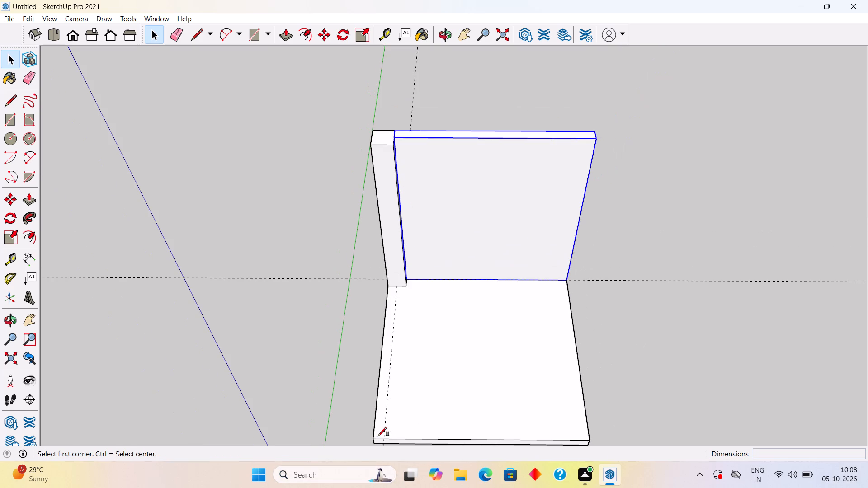
left_click(389, 286)
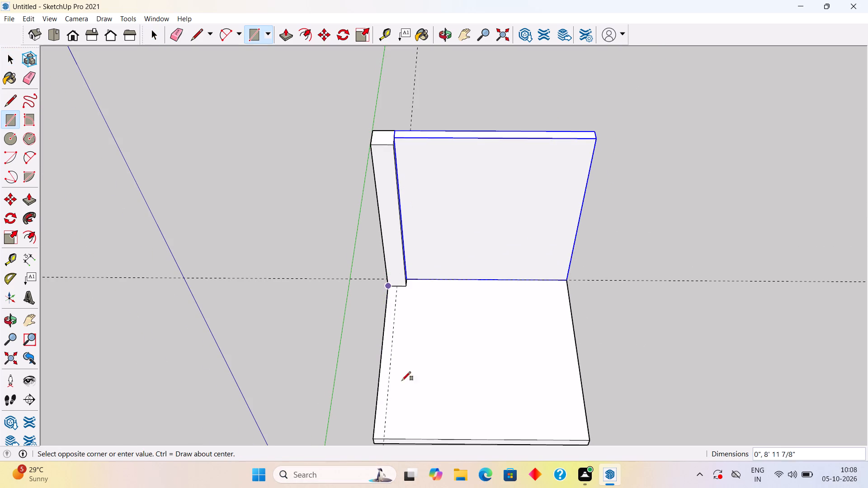
left_click(383, 439)
key("space")
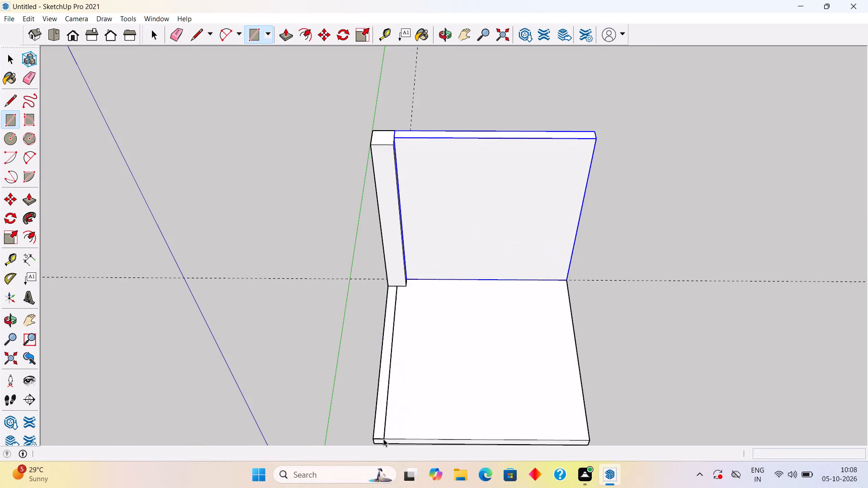
Push/Pull the side strip upward by 10', level with the top of the far-edge wall.
type("p")
left_click(378, 417)
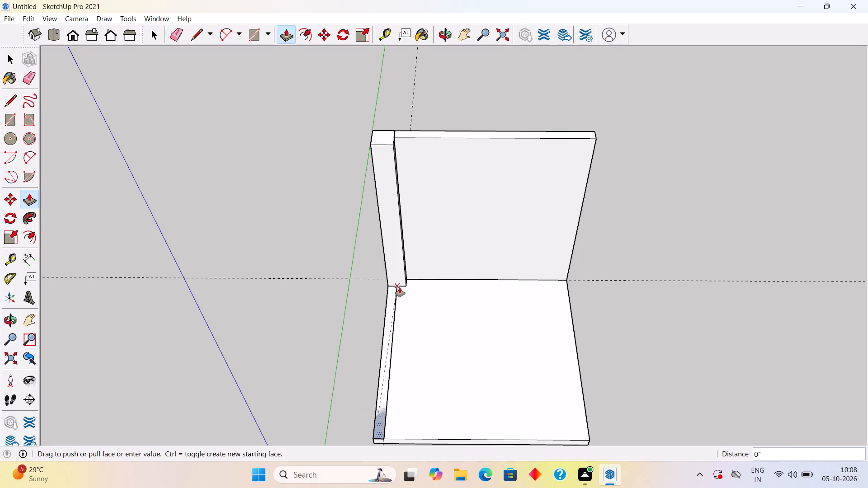
left_click(538, 136)
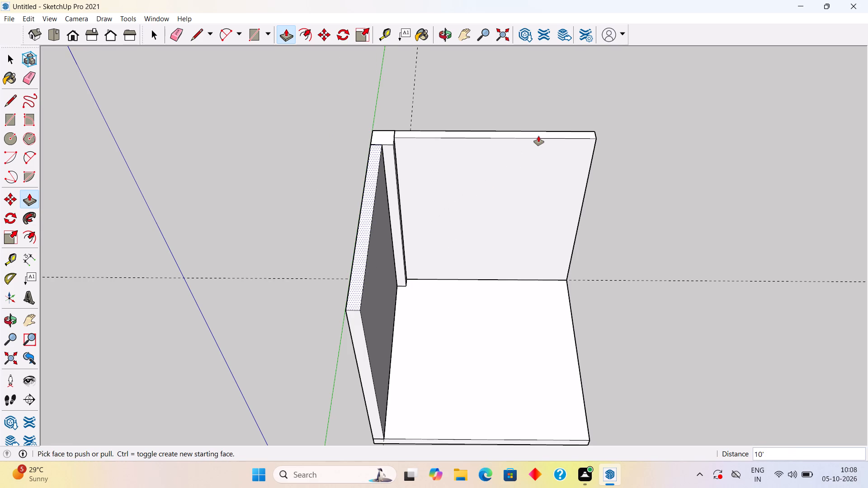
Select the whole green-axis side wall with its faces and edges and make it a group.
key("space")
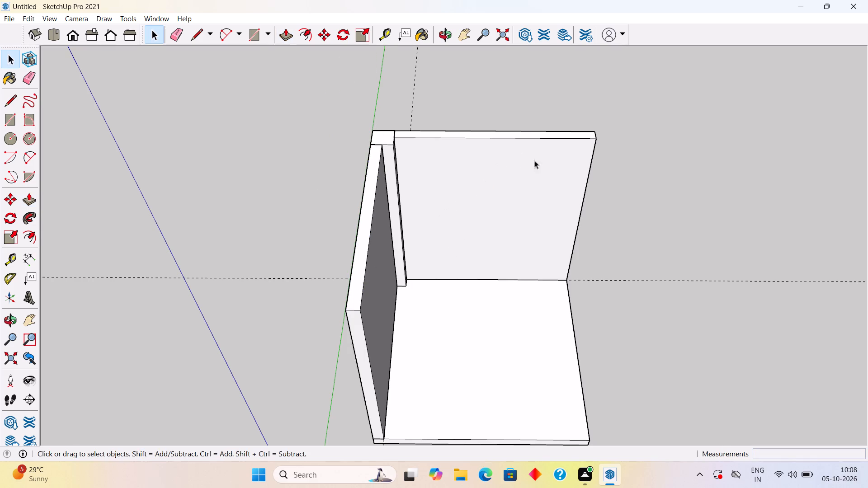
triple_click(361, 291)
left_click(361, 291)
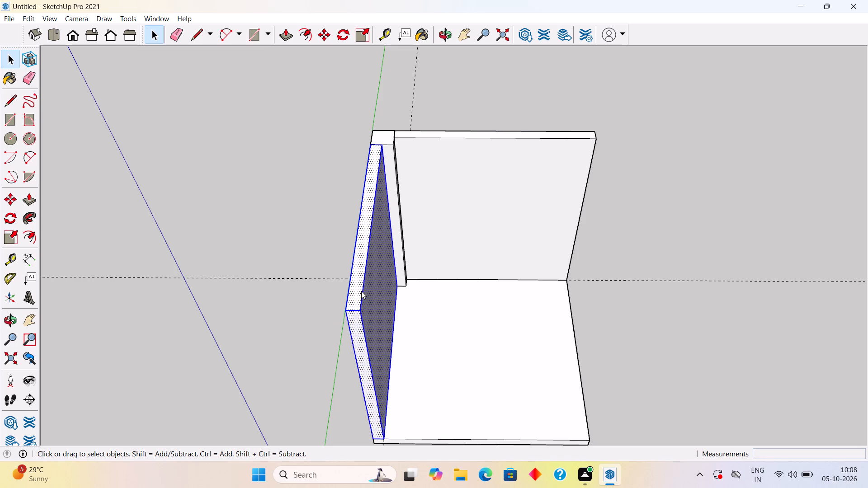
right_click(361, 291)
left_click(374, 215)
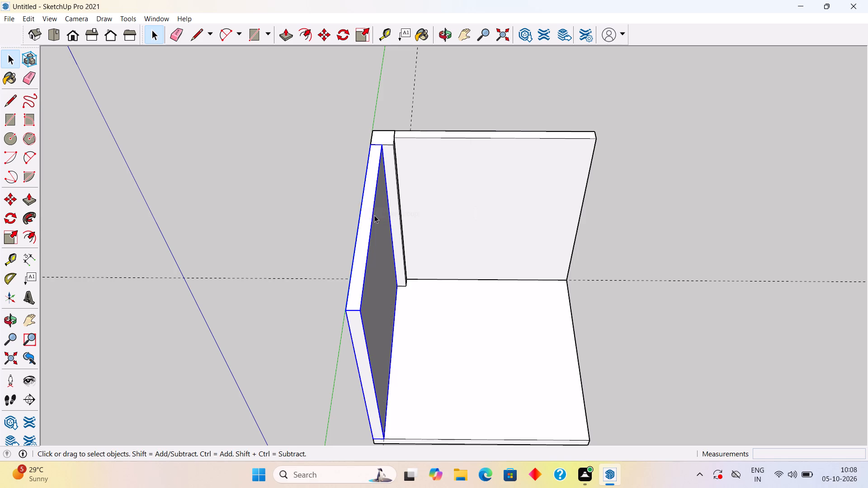
Examine how the two walls meet the corner column and the slab, from above and from several angles.
scroll(374, 215, "down", 4)
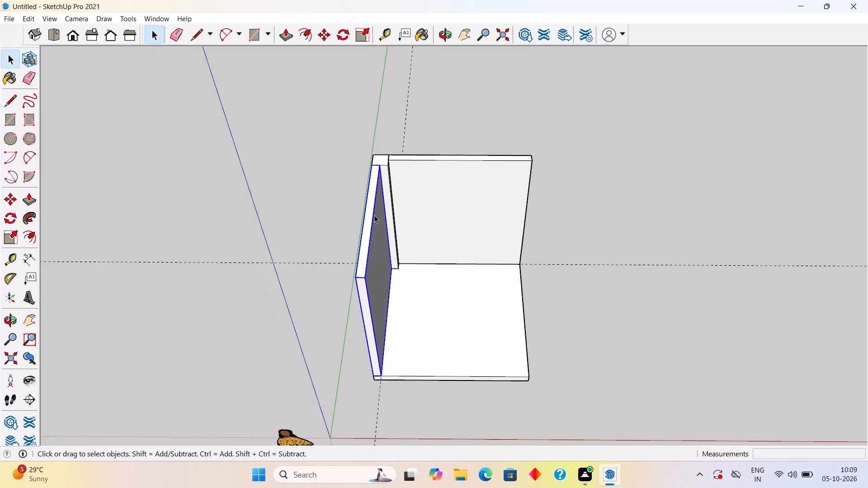
left_click(566, 216)
scroll(388, 277, "up", 4)
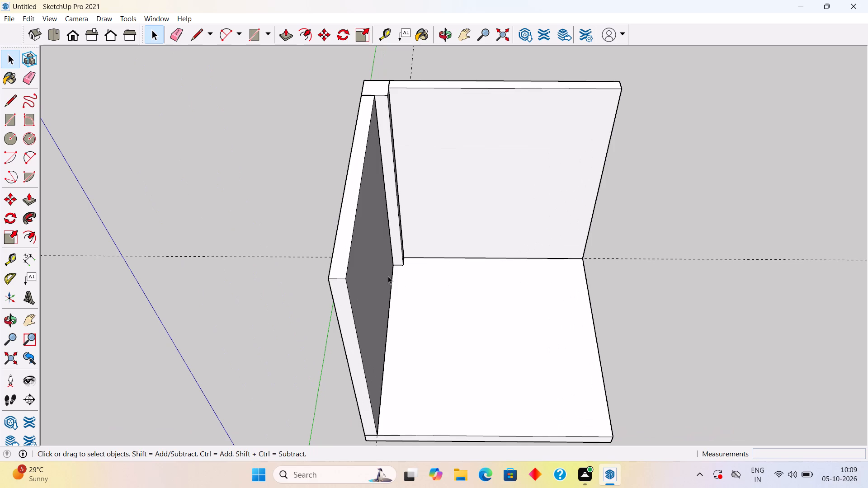
scroll(360, 304, "up", 4)
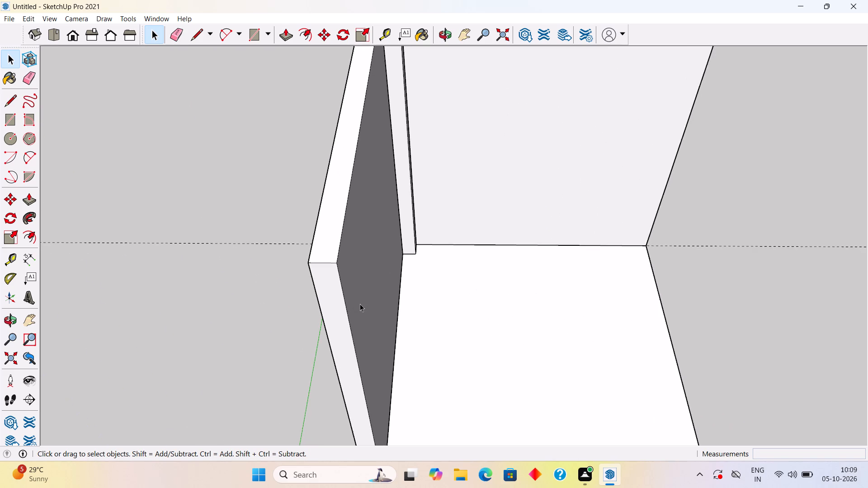
scroll(360, 304, "up", 1)
scroll(359, 304, "down", 6)
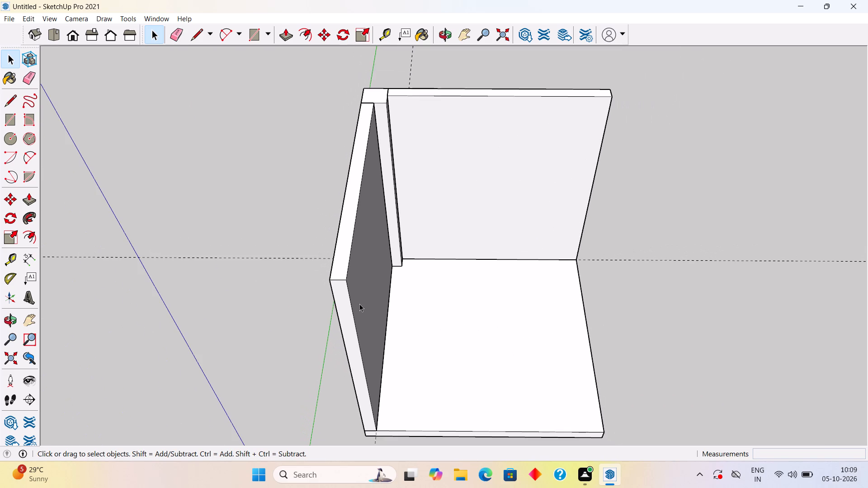
middle_click_drag(381, 223, 378, 301)
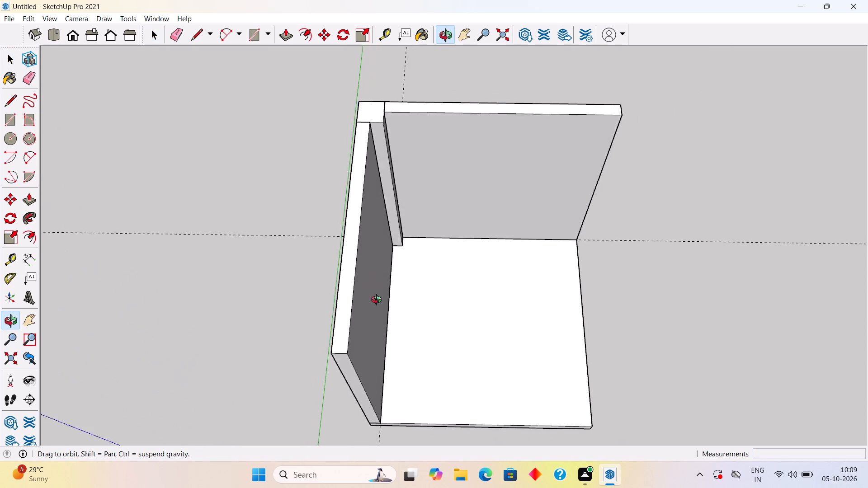
middle_click_drag(378, 301, 442, 375)
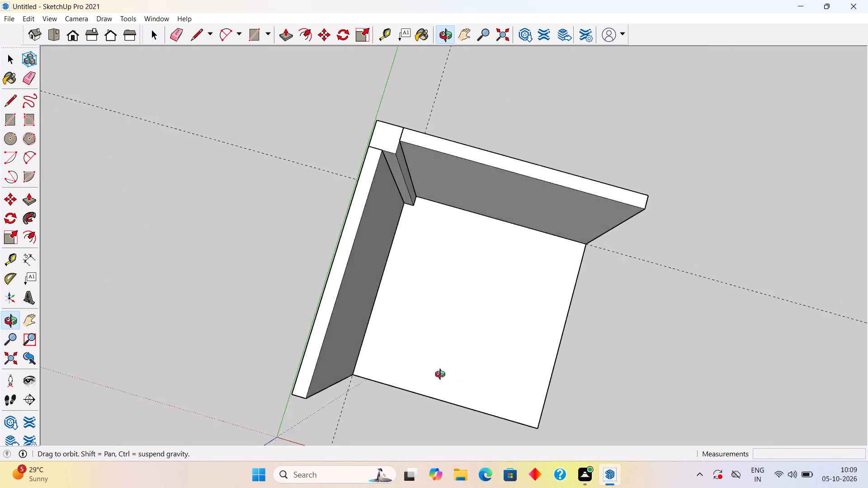
middle_click_drag(442, 375, 465, 401)
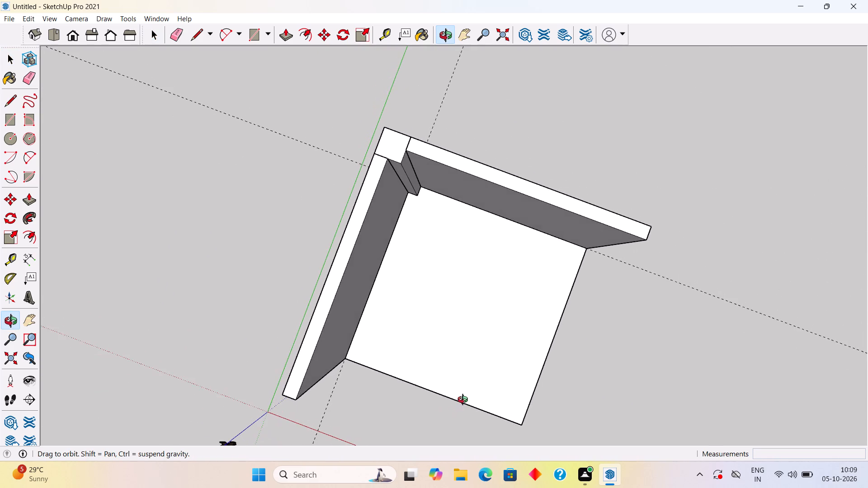
middle_click_drag(465, 401, 458, 399)
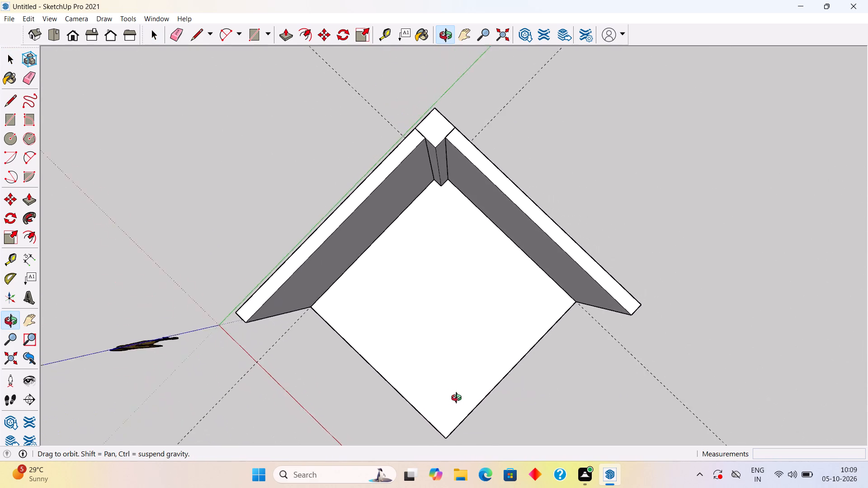
middle_click_drag(458, 399, 454, 399)
scroll(454, 396, "down", 4)
middle_click_drag(483, 383, 603, 289)
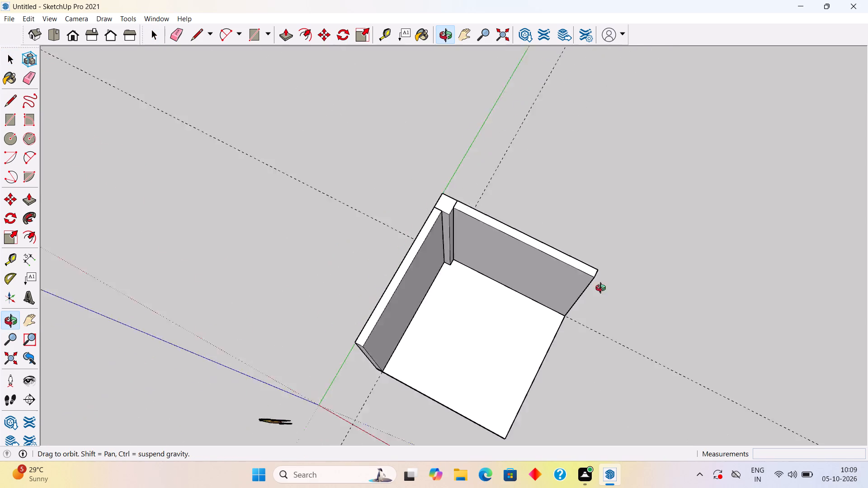
middle_click_drag(603, 289, 621, 265)
middle_click_drag(385, 380, 525, 422)
scroll(427, 155, "up", 1)
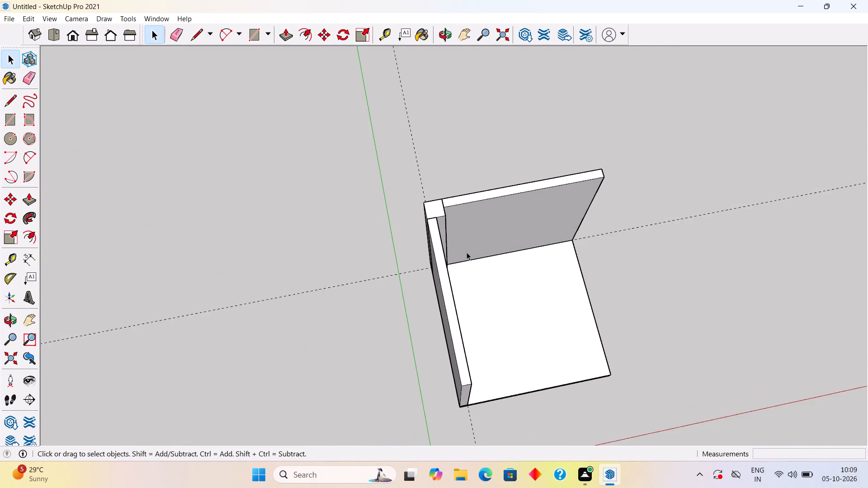
scroll(468, 251, "up", 5)
middle_click_drag(433, 183, 419, 278)
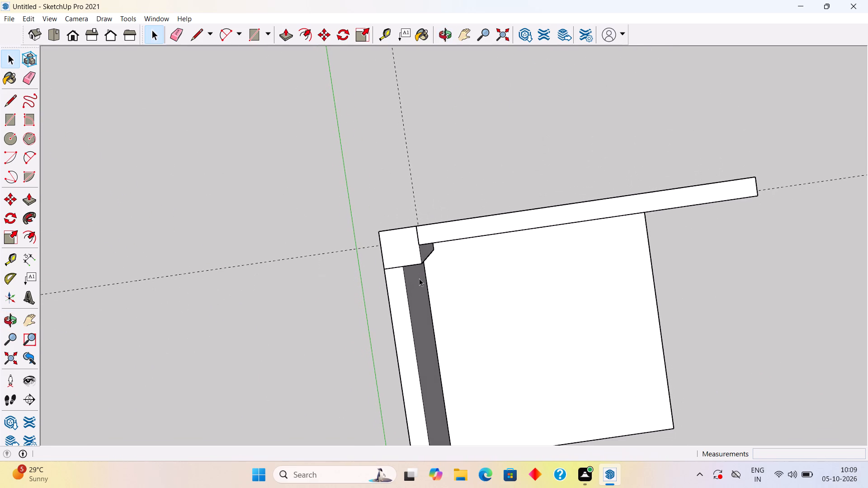
Undo both walls, the guides and the corner column with its base square, back to the bare slab.
key("ctrl+z")
key("ctrl+z")
key("ctrl+z")
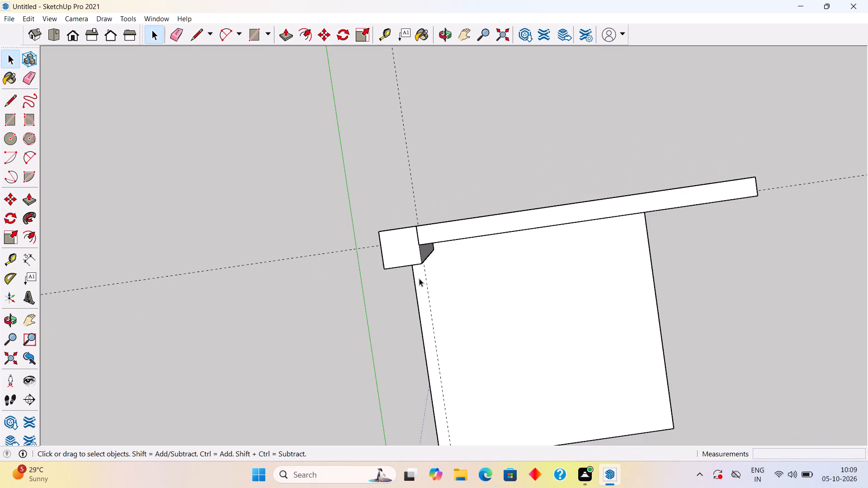
key("ctrl+z")
key("ctrl+z")
key("ctrl+z")
key("ctrl+z")
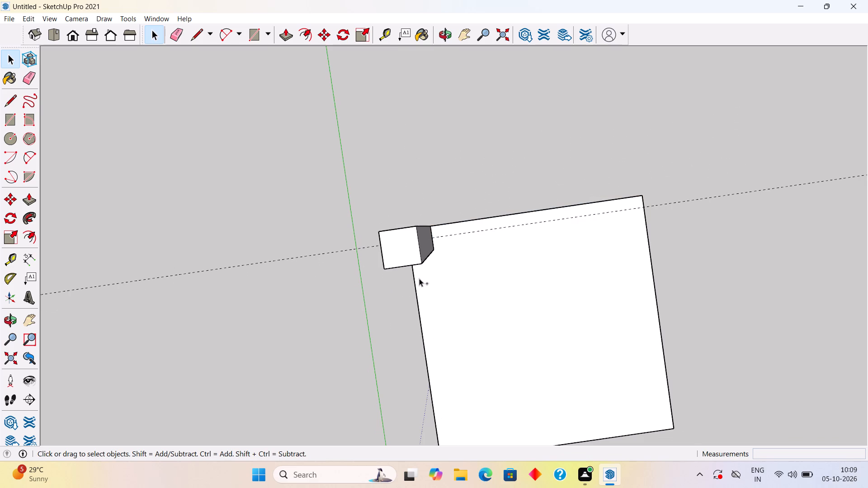
key("ctrl+z")
key("z")
key("ctrl+z")
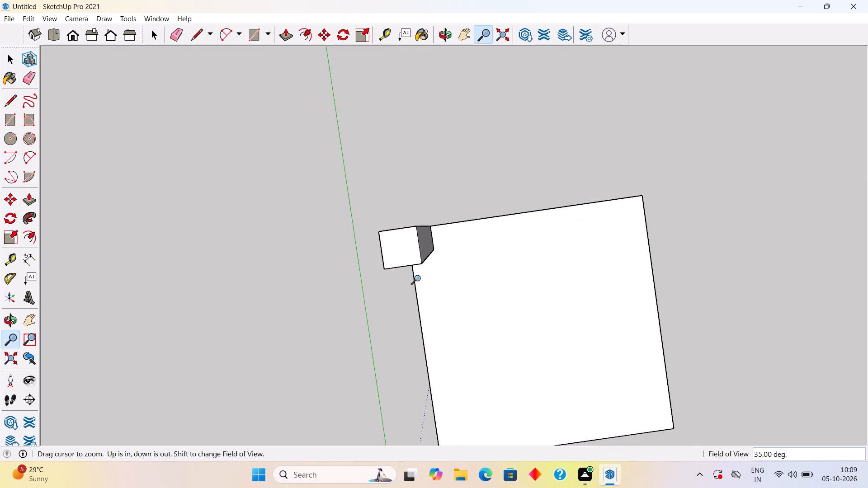
key("space")
key("ctrl+z")
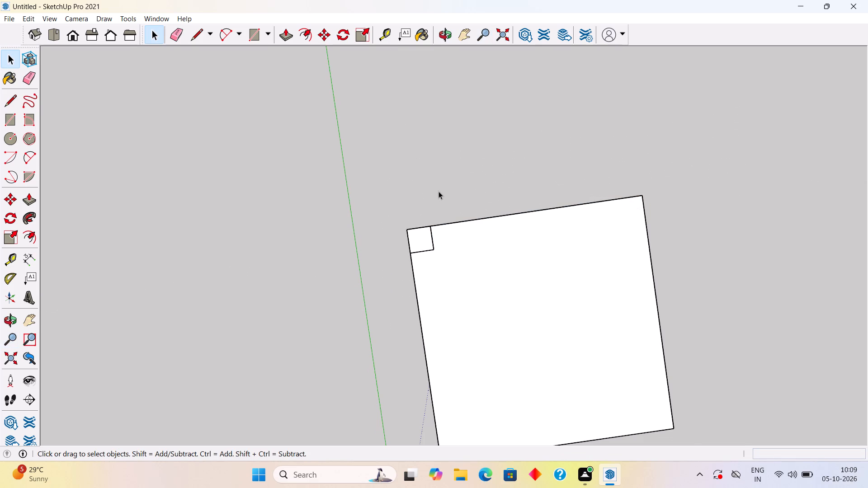
key("ctrl+z")
Place two Tape Measure guides on the slab, 9" in from its far edge and 9" in from its green-axis side edge.
key("r")
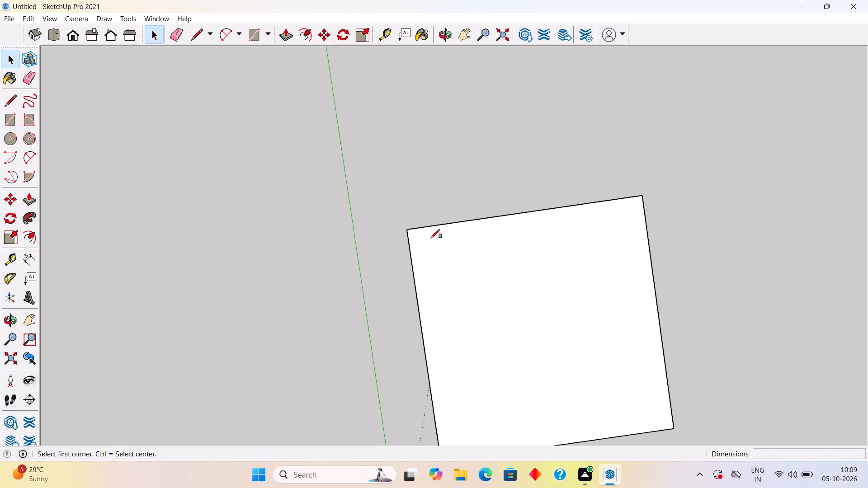
key("t")
left_click(446, 227)
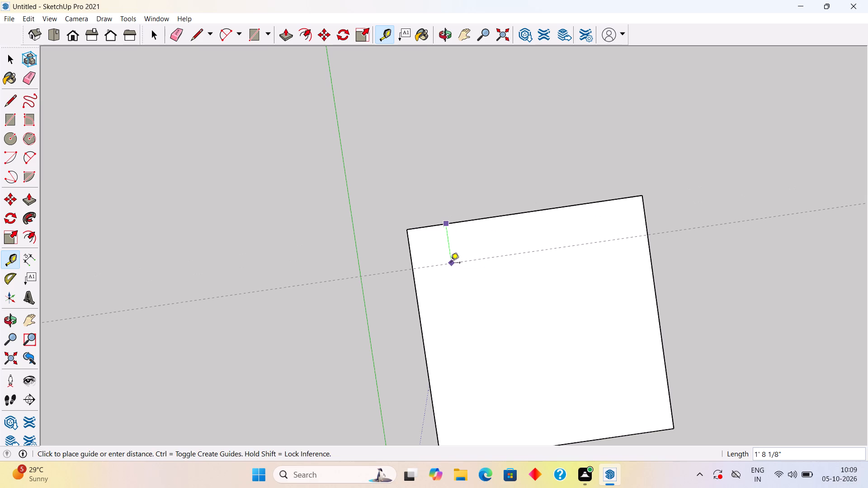
type("9\"")
key("Return")
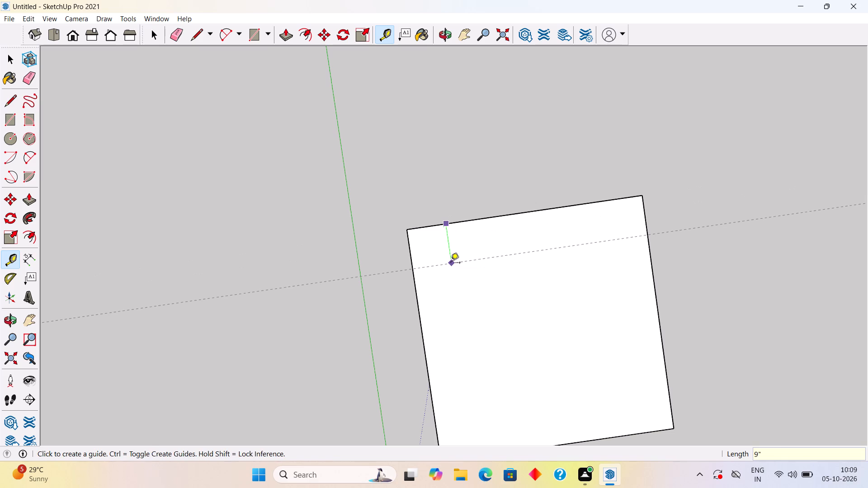
left_click(422, 327)
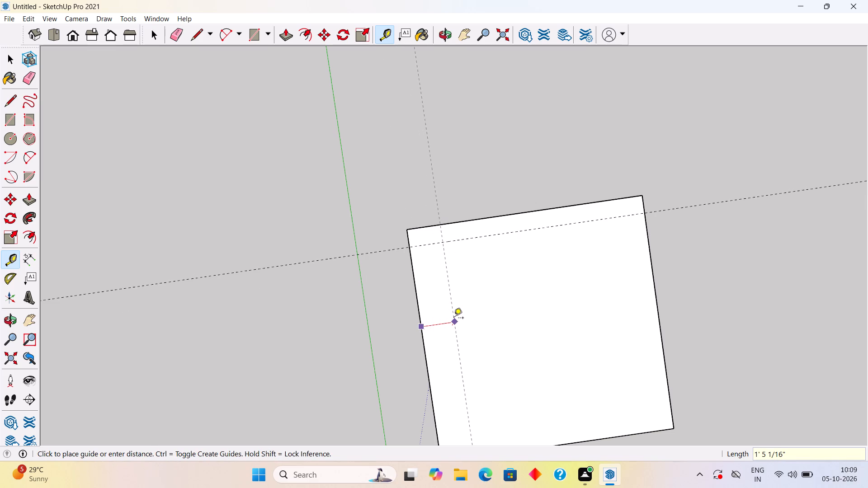
type("9\"")
key("Return")
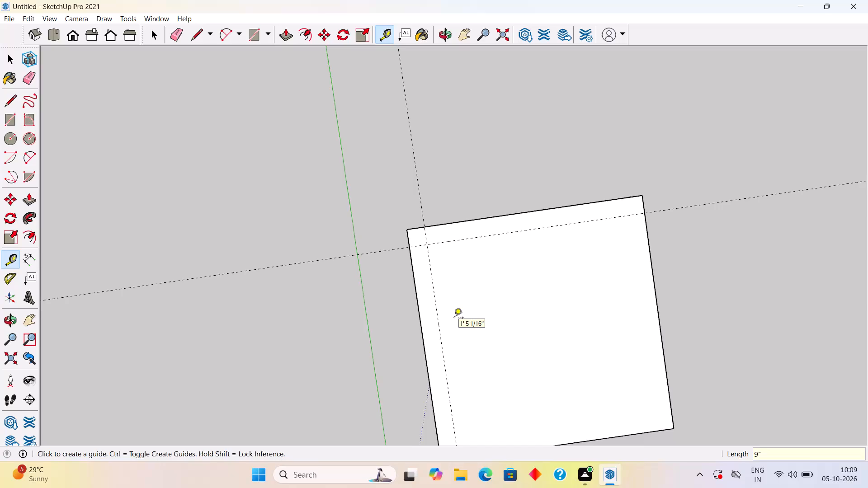
key("space")
Draw a 9' 3" by 9" rectangle along the slab's far edge, between the guides and the slab's opposite side edge.
type("r")
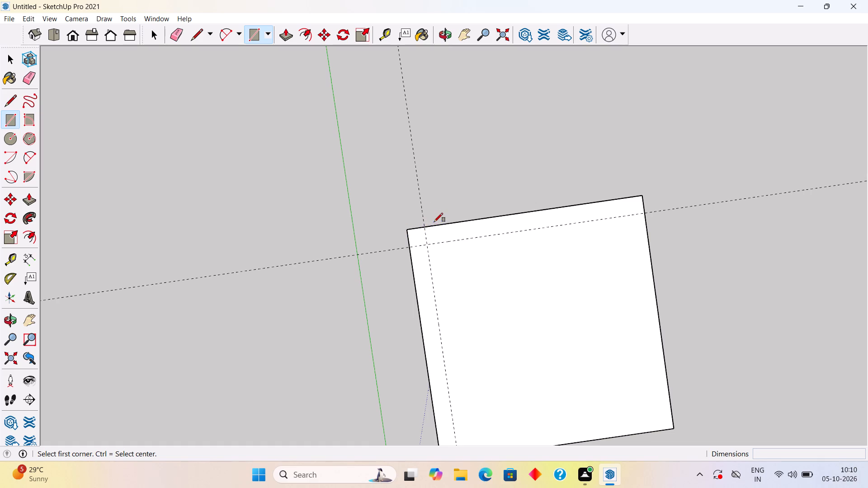
left_click(427, 227)
left_click(648, 213)
key("space")
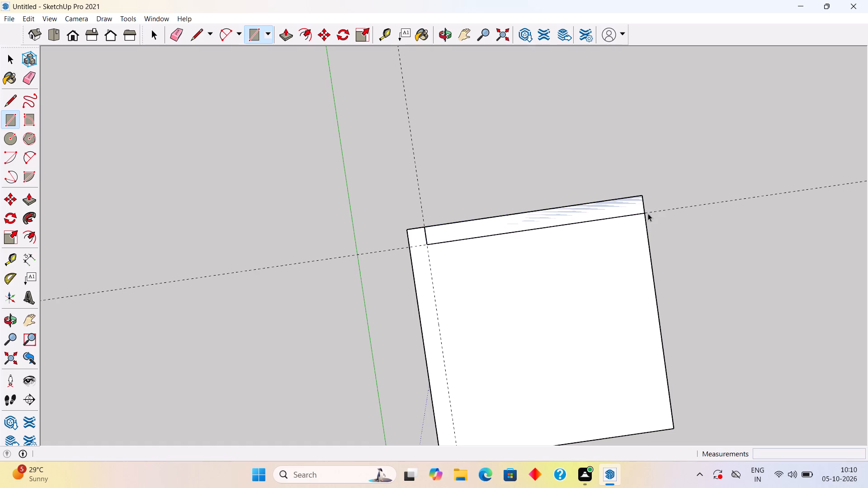
Push/Pull the 9" wide strip along the slab's far edge upward by 10' to form a wall.
type("p")
left_click(617, 206)
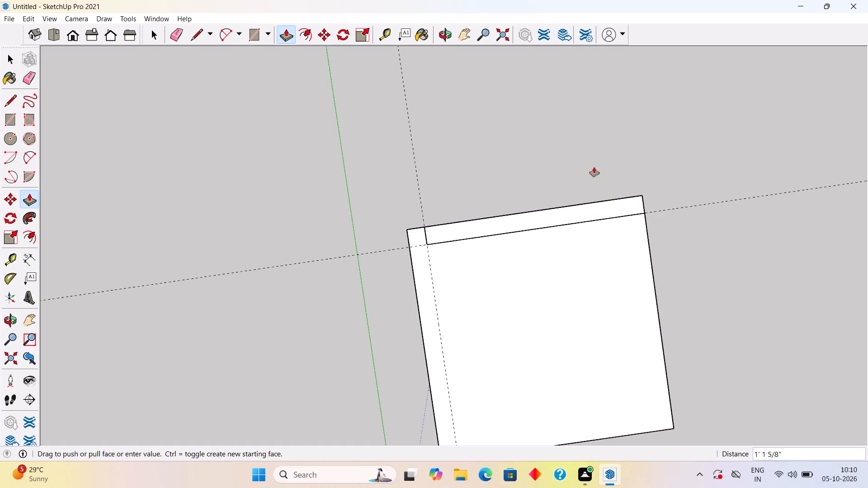
left_click(607, 203)
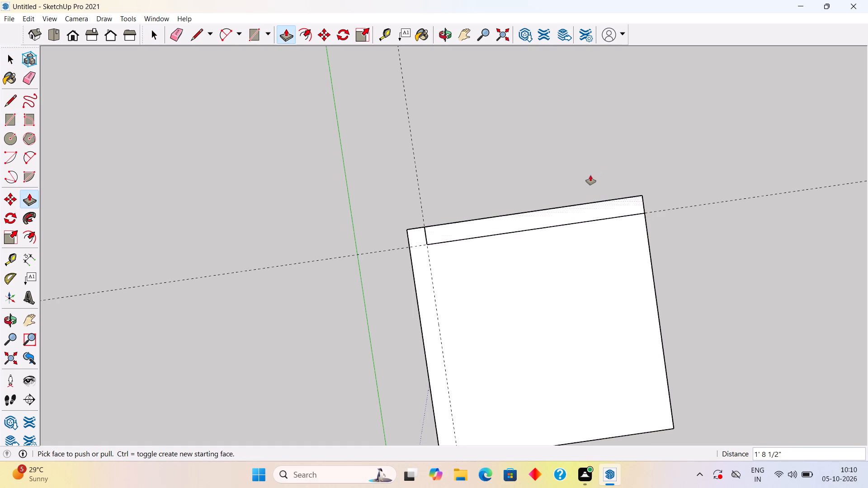
middle_click_drag(597, 237, 513, 131)
left_click(599, 227)
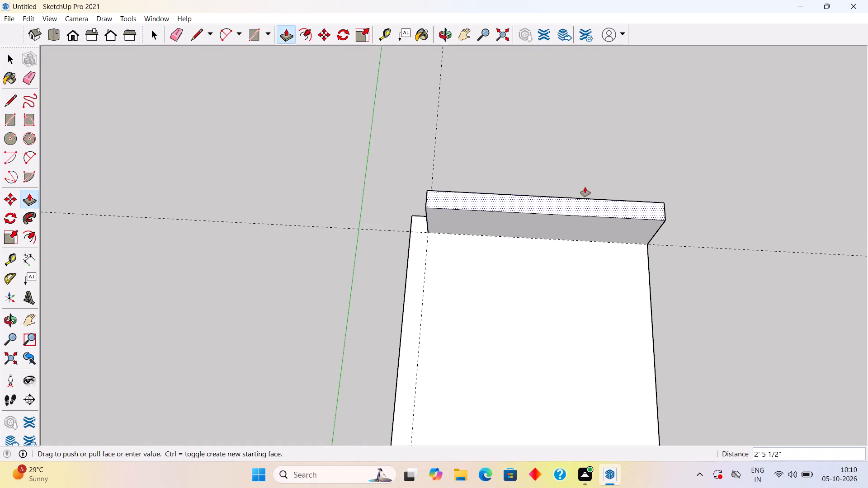
type("10'")
key("Return")
key("space")
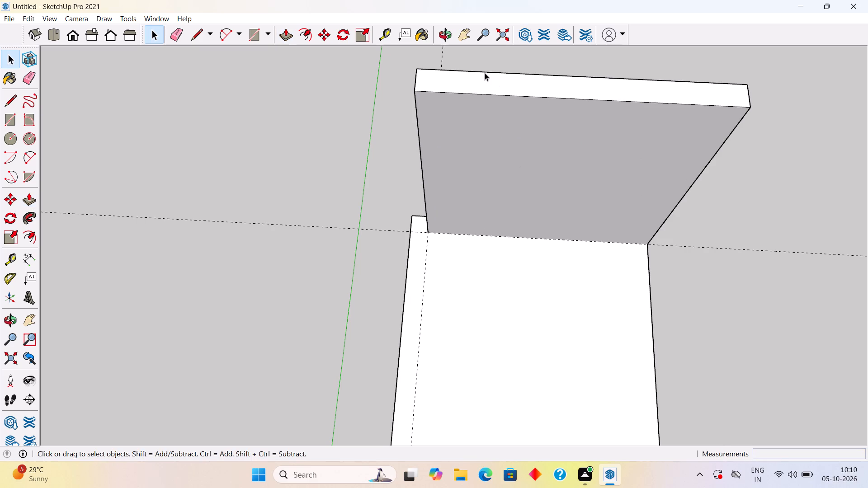
Select the whole far-edge wall with its faces and edges and make it a group.
triple_click(500, 222)
left_click(500, 222)
right_click(500, 222)
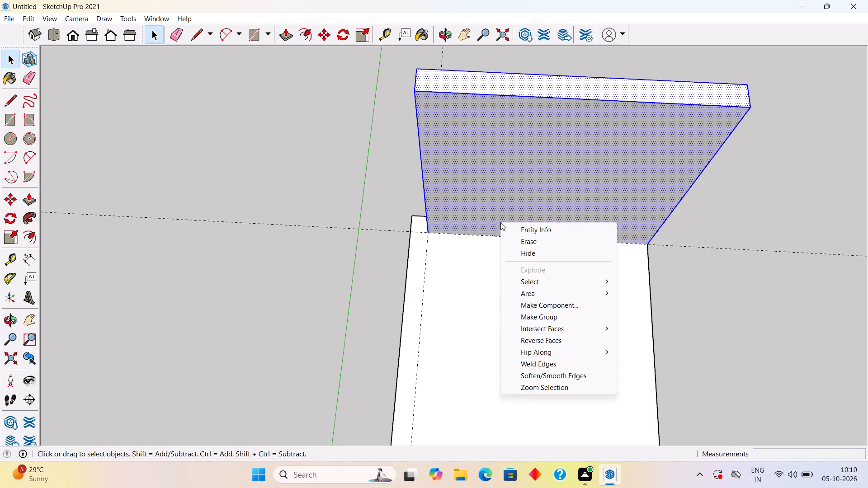
left_click(560, 312)
Draw a 10' by 9" rectangle on the slab along its green-axis side edge, from the far edge to the near corner.
middle_click_drag(494, 286, 532, 240)
scroll(532, 240, "down", 4)
middle_click_drag(407, 252, 439, 237)
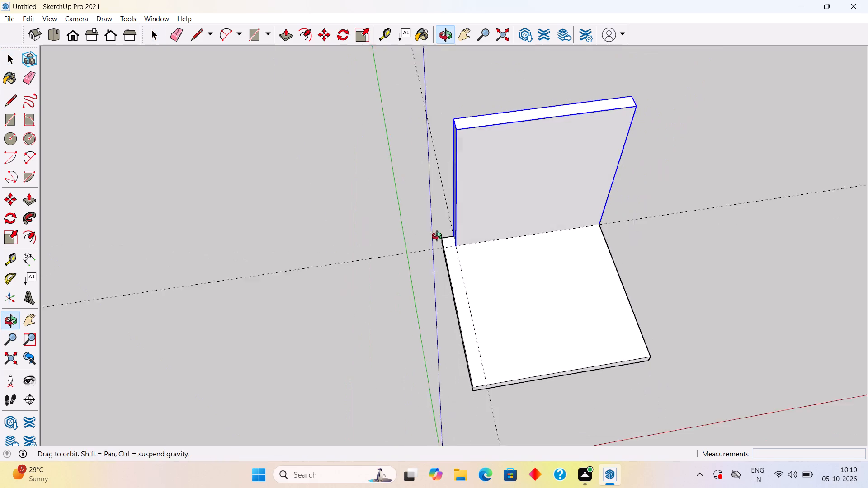
middle_click_drag(439, 237, 448, 233)
scroll(453, 244, "up", 10)
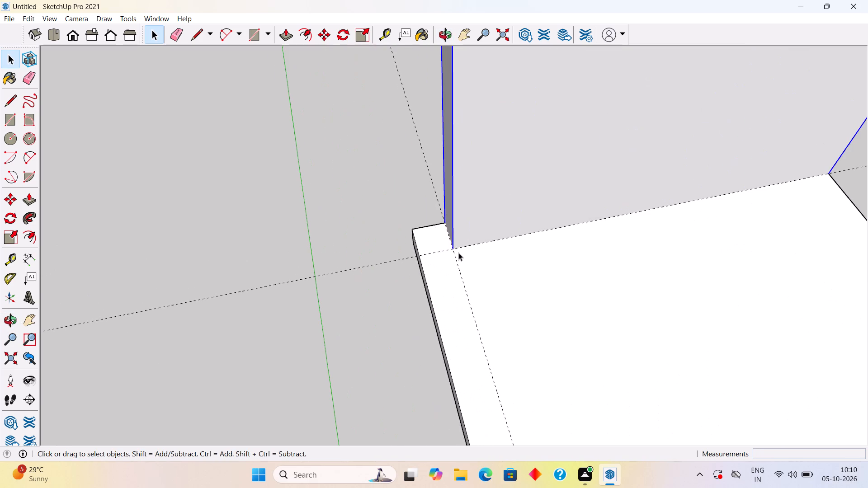
key("r")
left_click(443, 222)
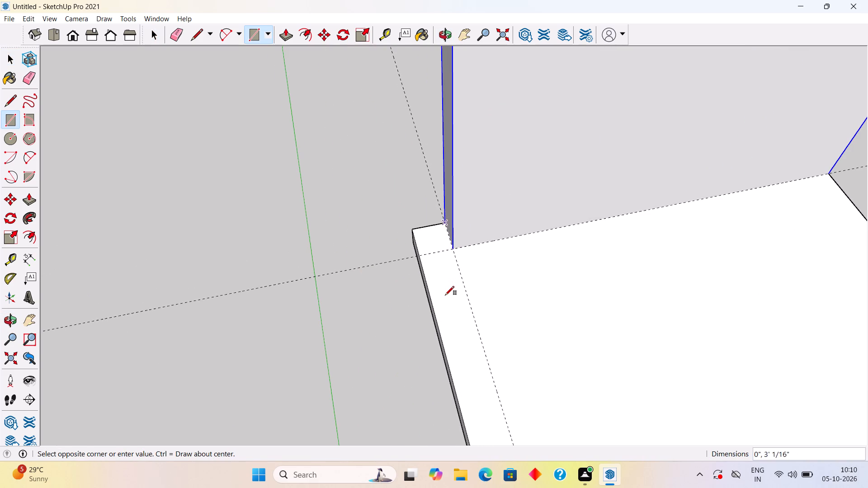
scroll(445, 295, "down", 18)
scroll(463, 362, "up", 10)
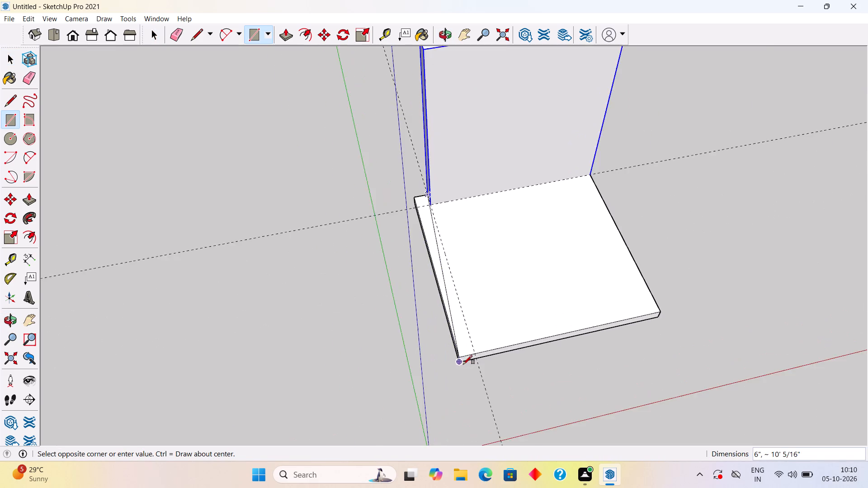
scroll(465, 359, "up", 5)
left_click(458, 356)
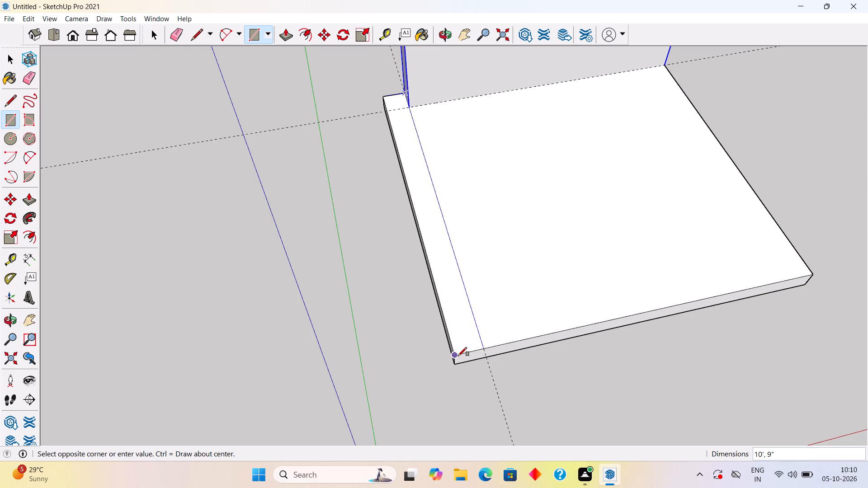
Push/Pull the 9" wide strip along the slab's green-axis side edge upward by 10' to form a second wall.
key("space")
type("p")
left_click(453, 337)
scroll(475, 266, "down", 9)
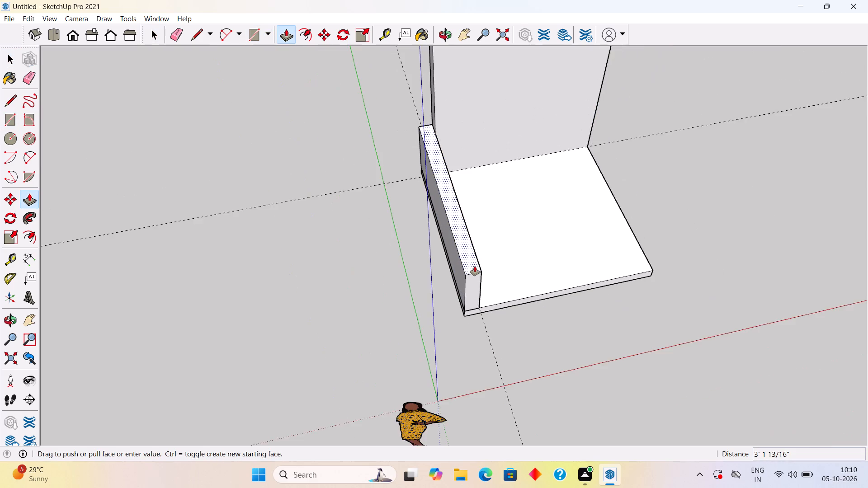
type("10'")
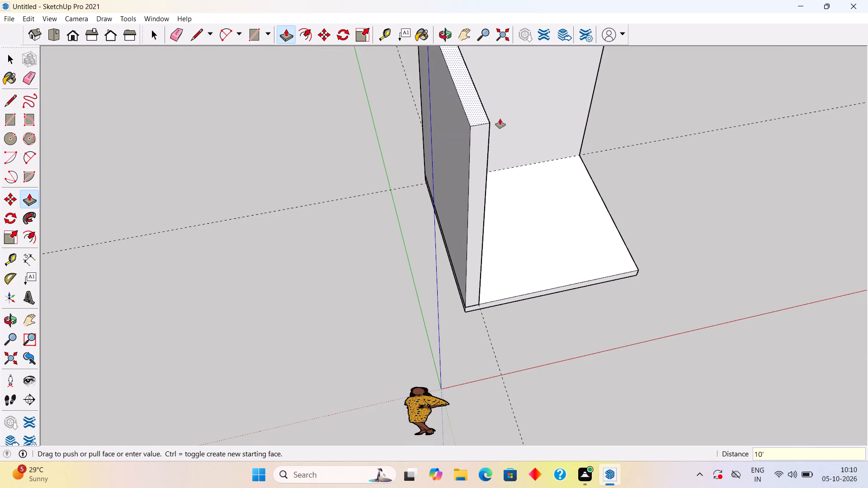
key("Return")
key("space")
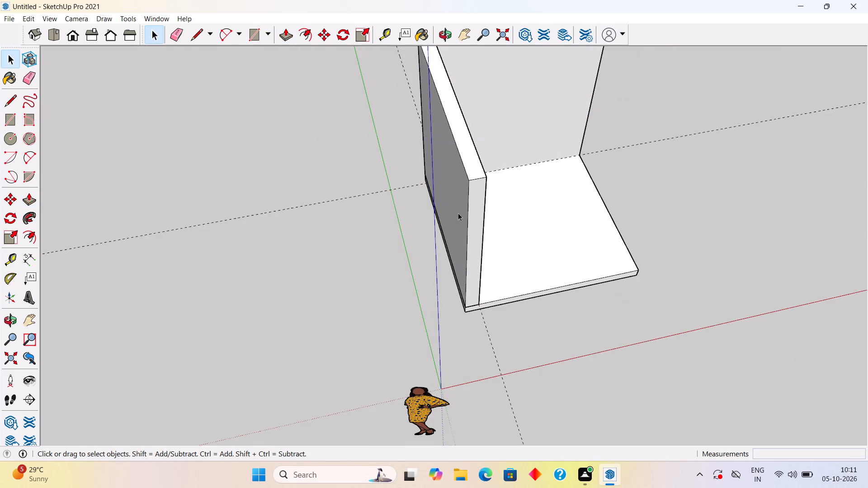
Select the whole green-axis side wall with its faces and edges and make it a group.
triple_click(458, 213)
right_click(458, 213)
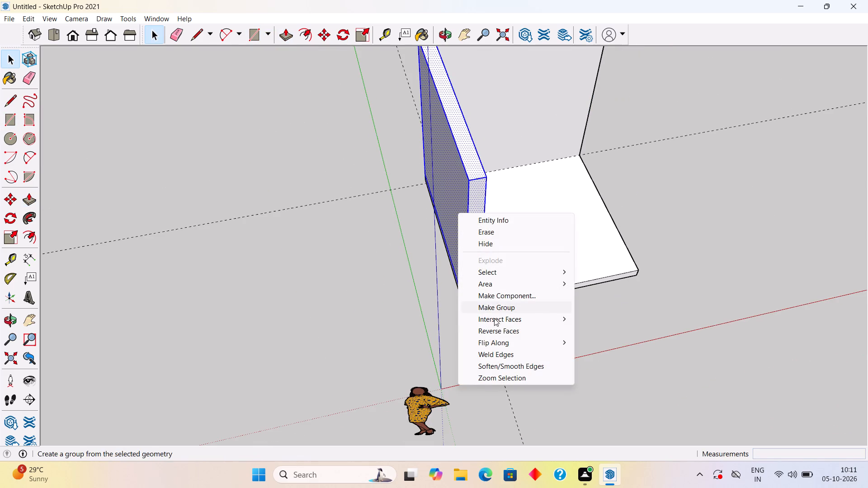
left_click(502, 310)
Open the far-edge wall's group for editing and select its geometry from the inner side of the room.
scroll(560, 272, "down", 4)
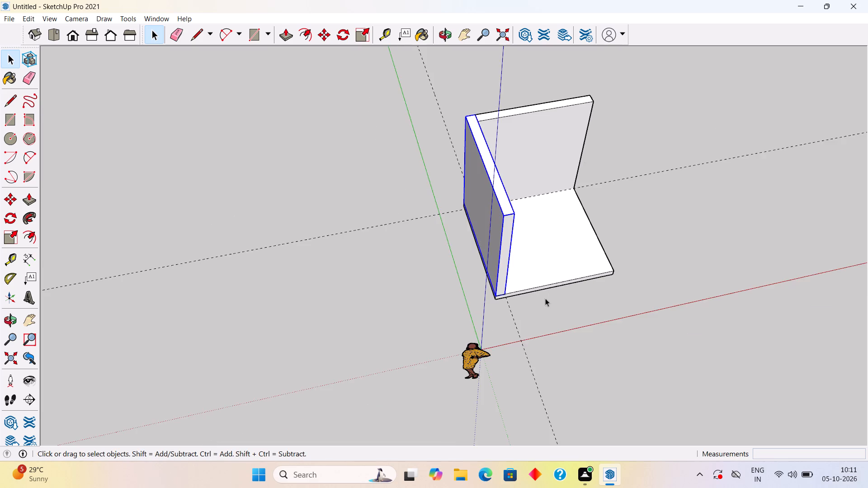
middle_click_drag(538, 283, 361, 300)
scroll(362, 297, "down", 1)
scroll(648, 221, "up", 3)
middle_click_drag(609, 268, 603, 188)
scroll(604, 219, "up", 2)
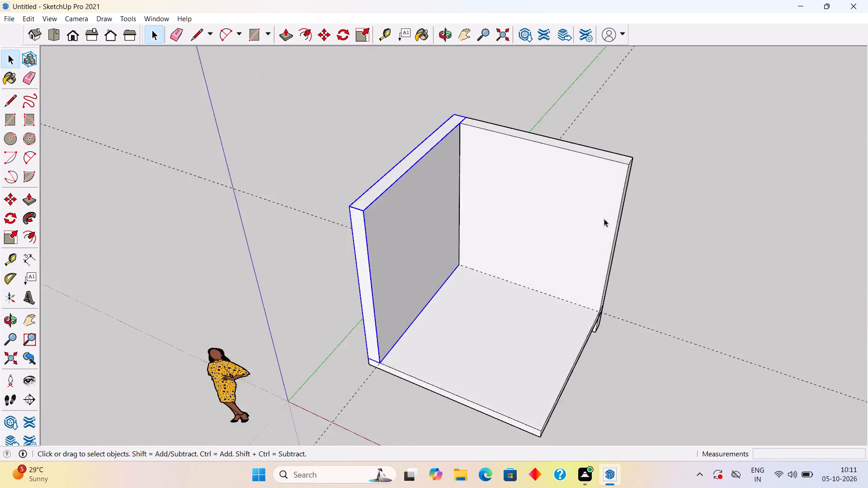
scroll(604, 219, "up", 3)
scroll(607, 290, "up", 3)
middle_click_drag(585, 301, 447, 185)
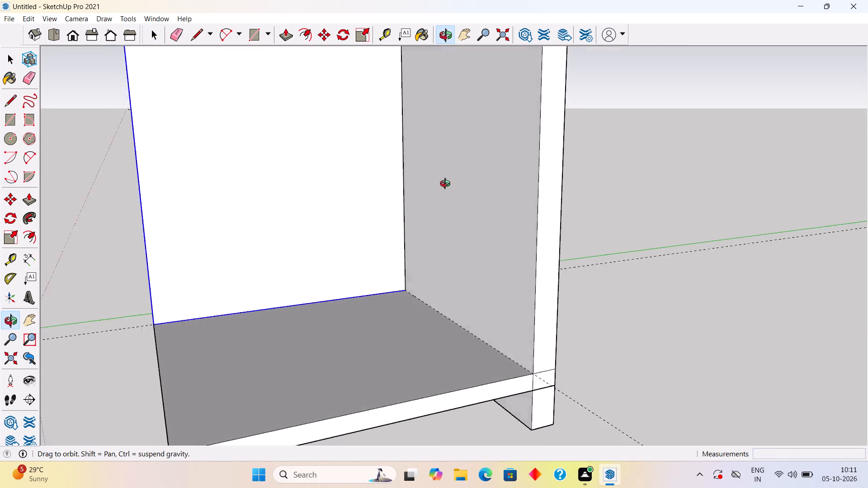
middle_click_drag(447, 185, 614, 307)
scroll(614, 307, "down", 2)
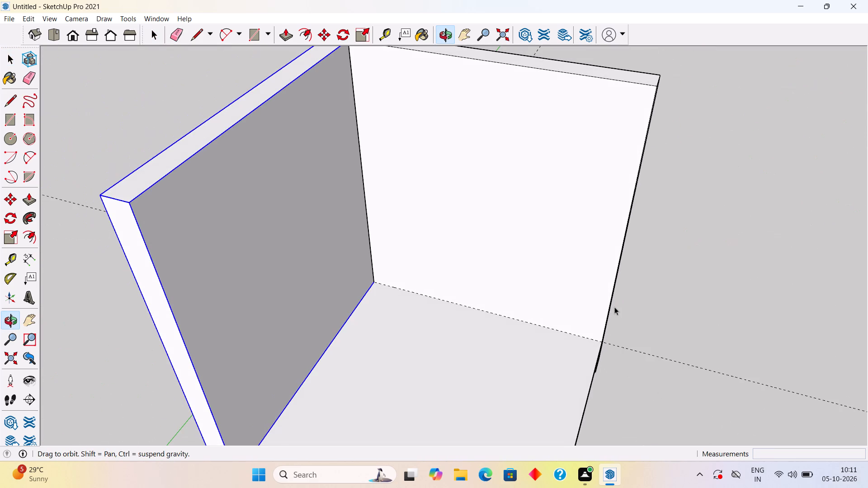
scroll(330, 207, "down", 1)
triple_click(496, 210)
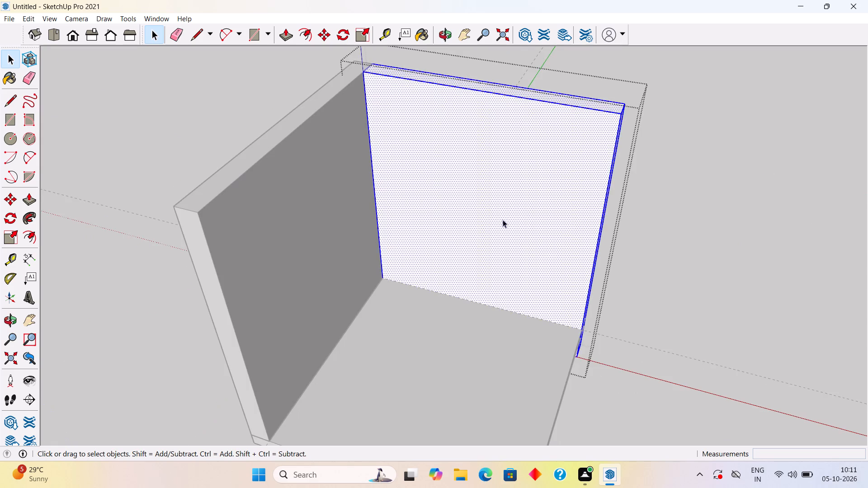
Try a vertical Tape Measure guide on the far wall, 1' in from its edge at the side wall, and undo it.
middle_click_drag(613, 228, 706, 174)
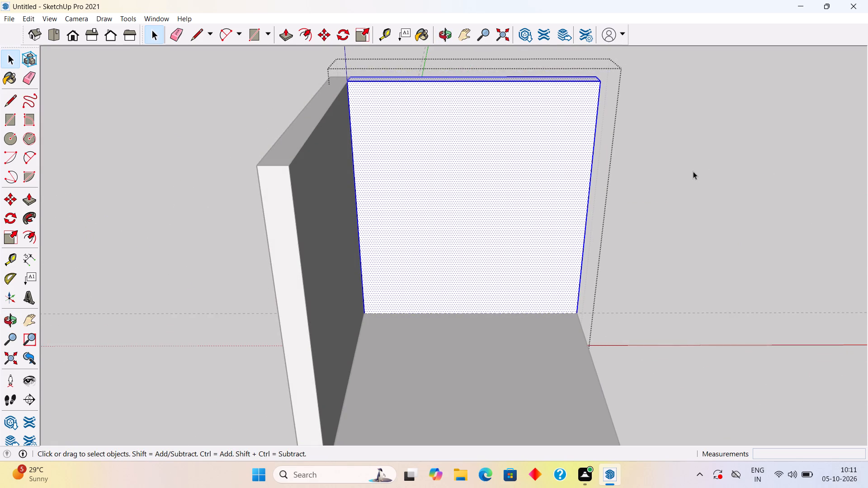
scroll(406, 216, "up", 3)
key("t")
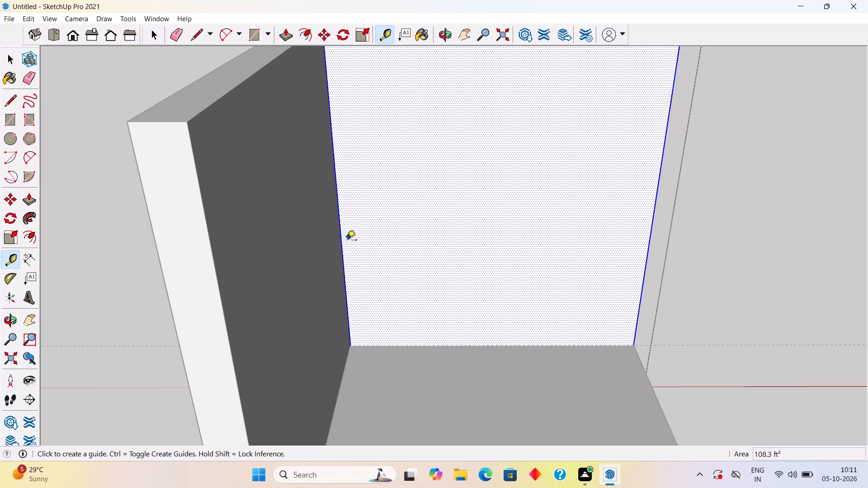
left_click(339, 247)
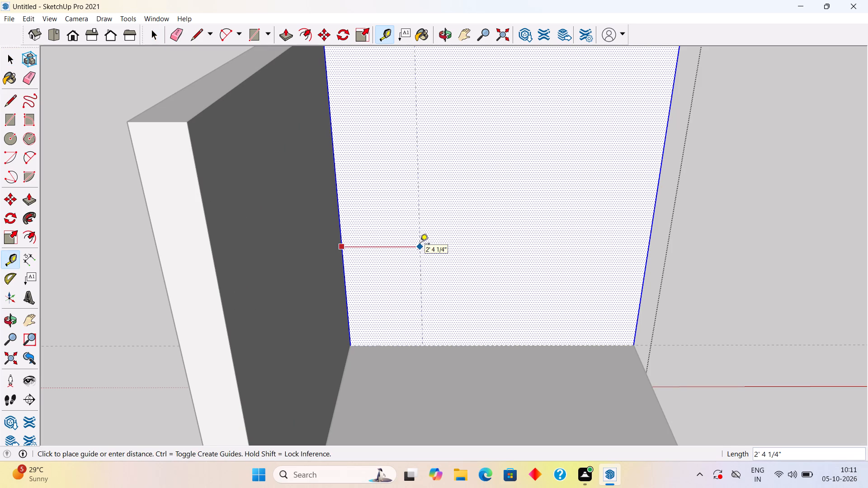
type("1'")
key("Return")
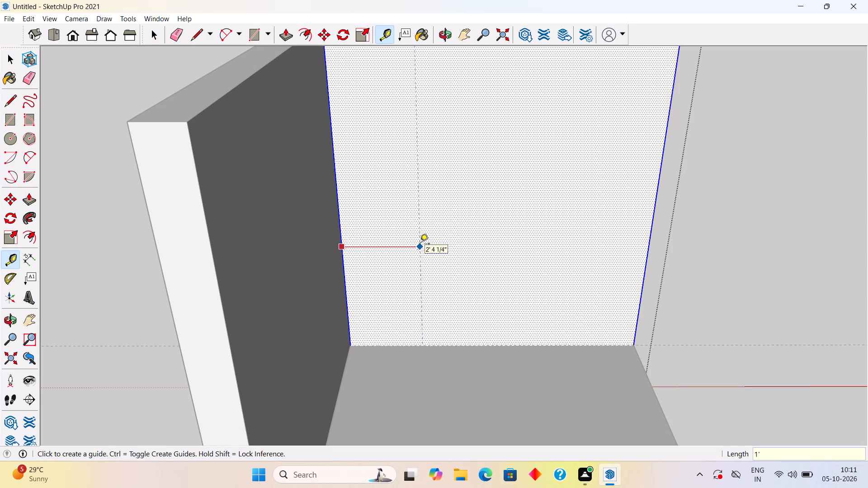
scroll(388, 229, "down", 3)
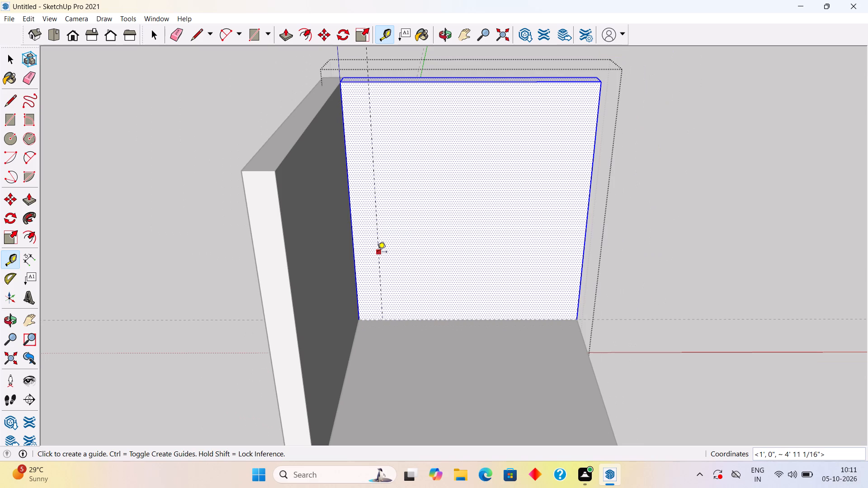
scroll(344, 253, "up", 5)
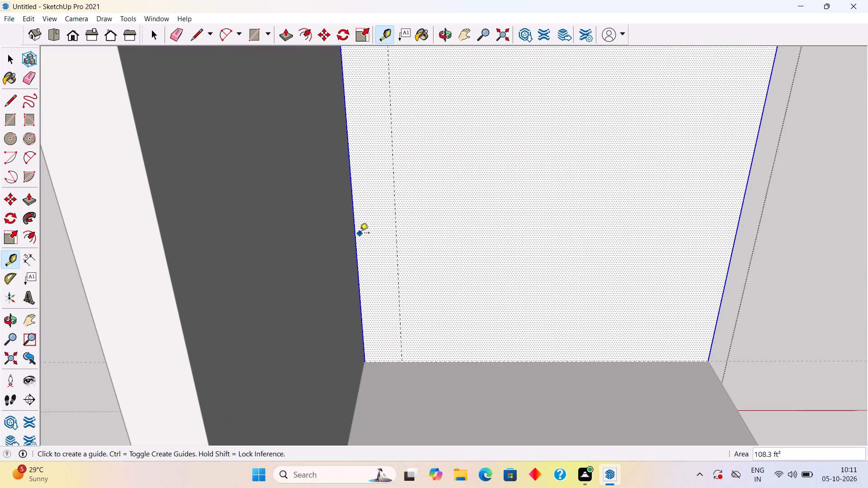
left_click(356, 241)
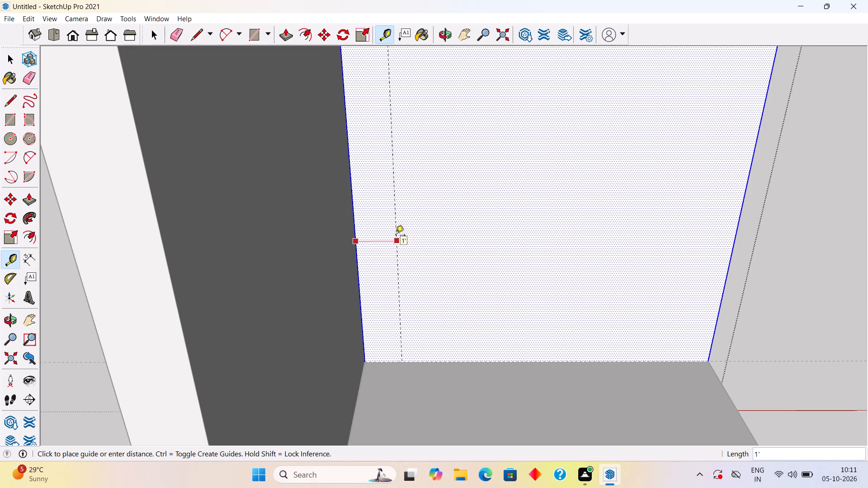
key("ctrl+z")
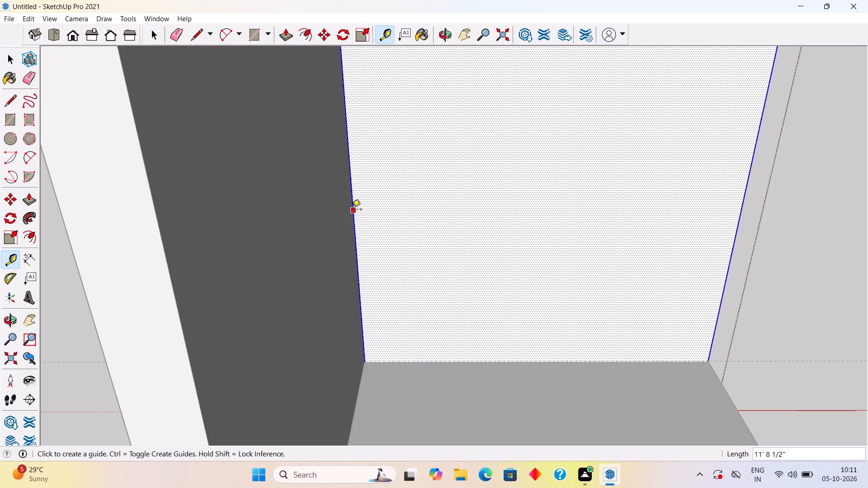
Place a vertical Tape Measure guide on the far wall, 2' in from its edge at the side wall.
scroll(362, 195, "up", 6)
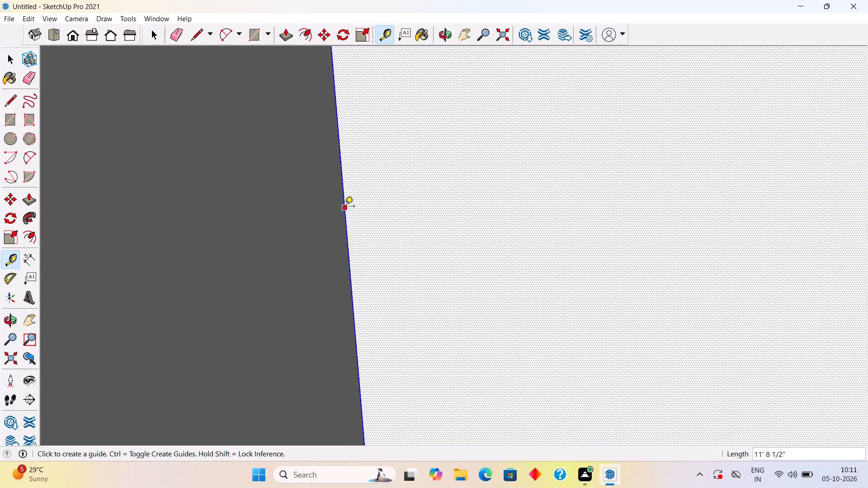
left_click(345, 207)
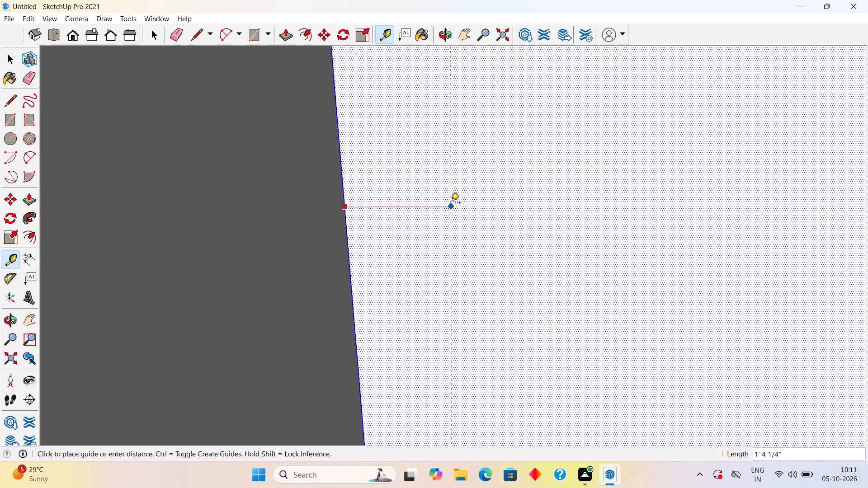
type("2'")
key("Return")
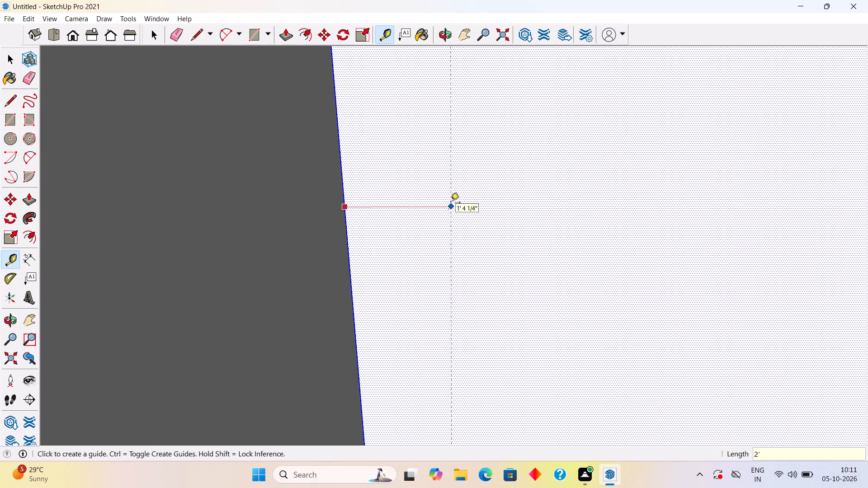
key("space")
Place a vertical Tape Measure guide on the far wall, 4" in from its free end, opposite the side wall.
scroll(451, 203, "down", 9)
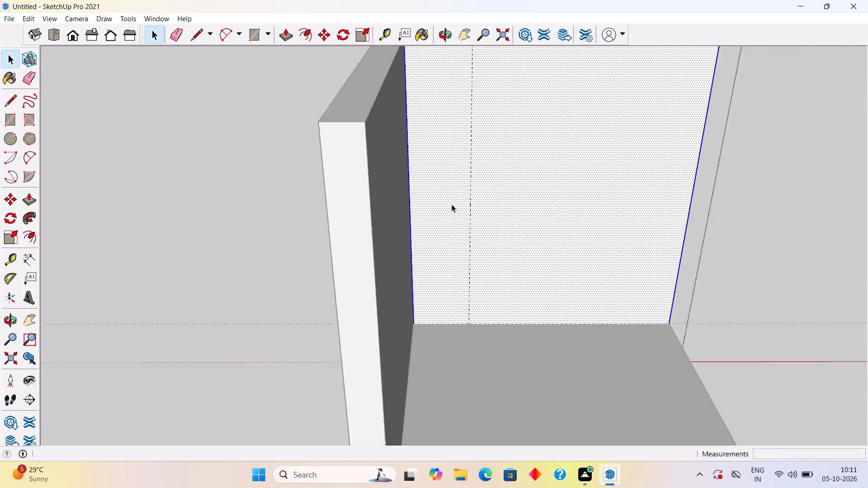
scroll(452, 204, "down", 6)
scroll(529, 171, "up", 4)
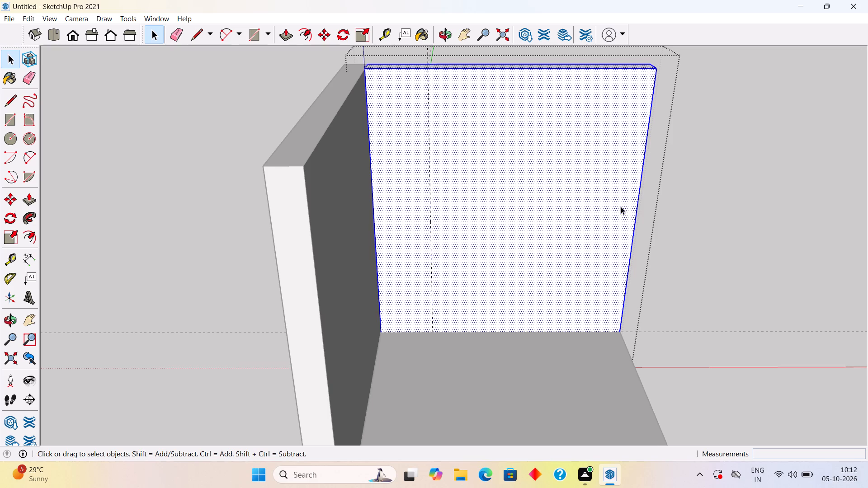
middle_click_drag(607, 197, 555, 179)
scroll(555, 180, "down", 1)
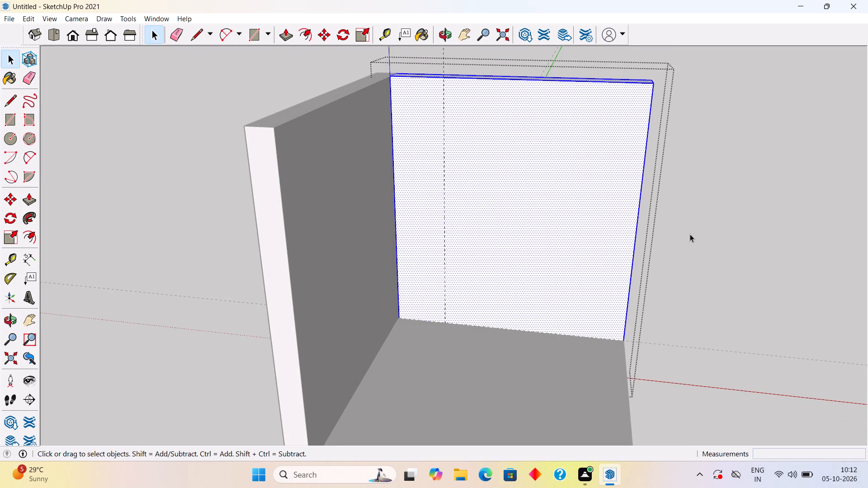
middle_click_drag(671, 234, 643, 209)
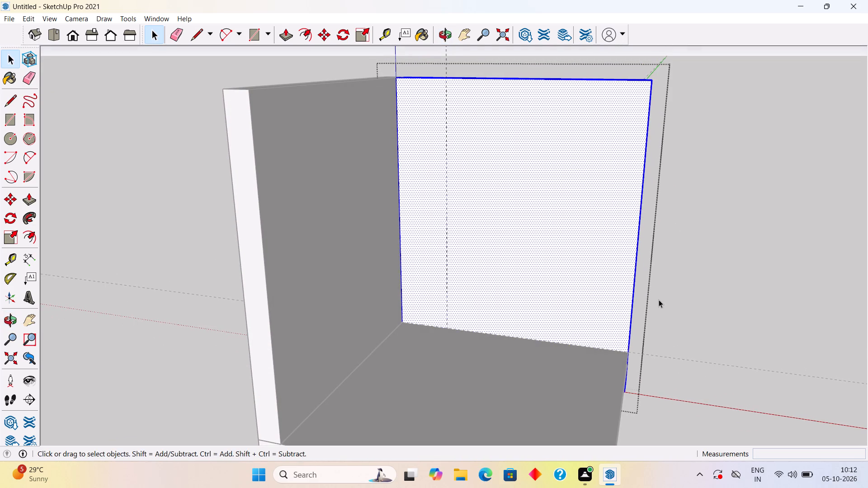
key("t")
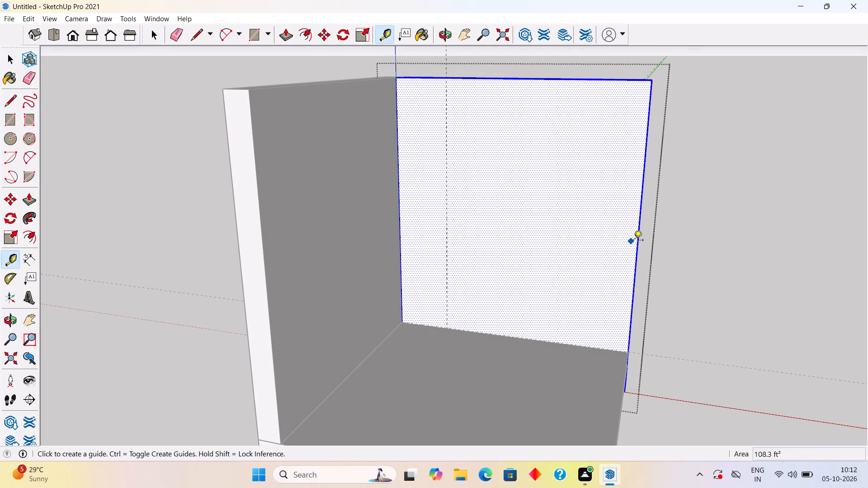
left_click(637, 239)
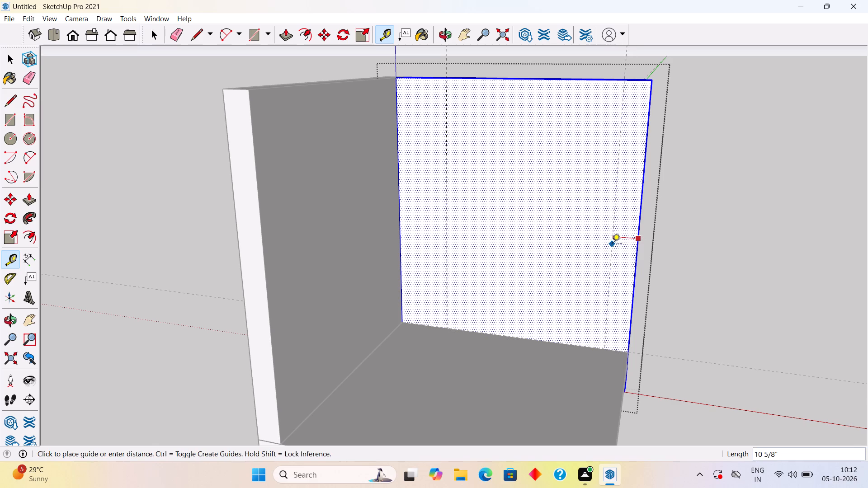
type("4\"")
key("Return")
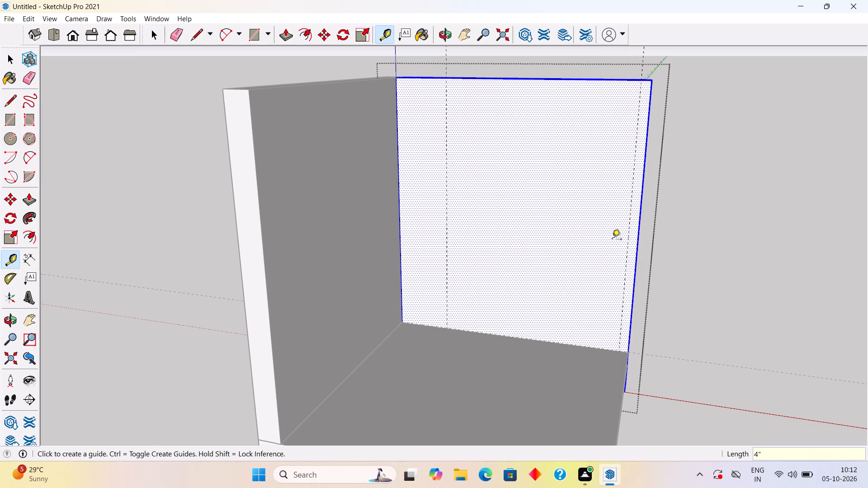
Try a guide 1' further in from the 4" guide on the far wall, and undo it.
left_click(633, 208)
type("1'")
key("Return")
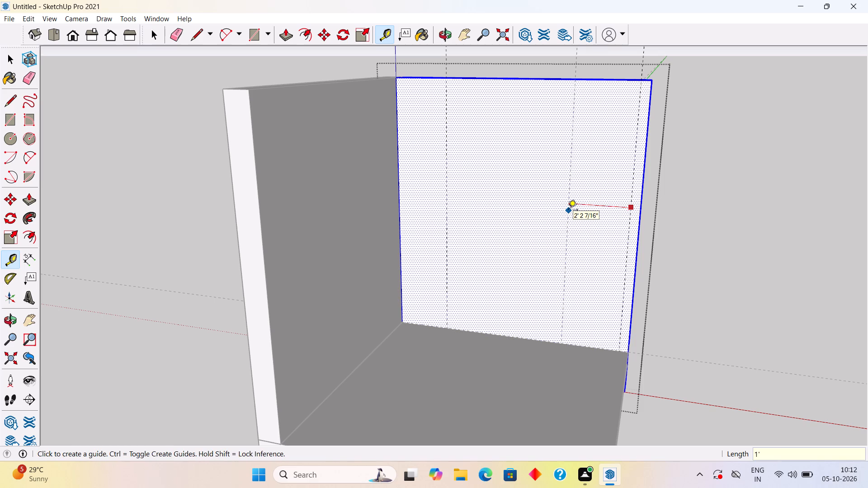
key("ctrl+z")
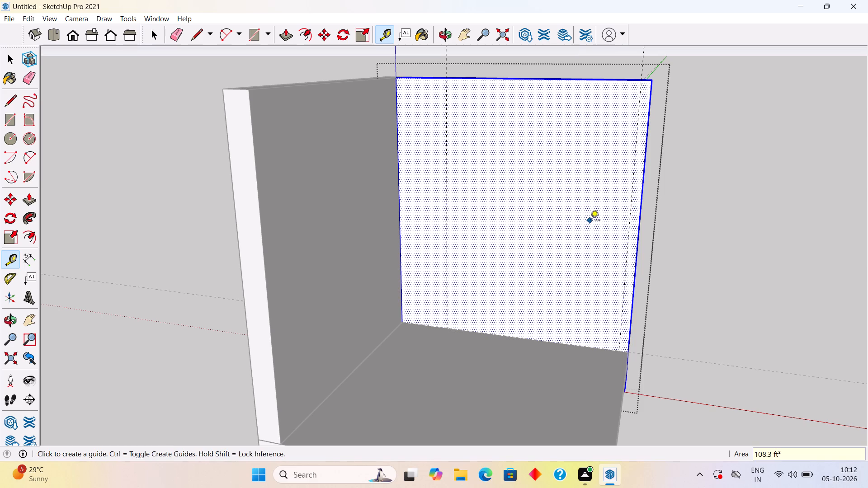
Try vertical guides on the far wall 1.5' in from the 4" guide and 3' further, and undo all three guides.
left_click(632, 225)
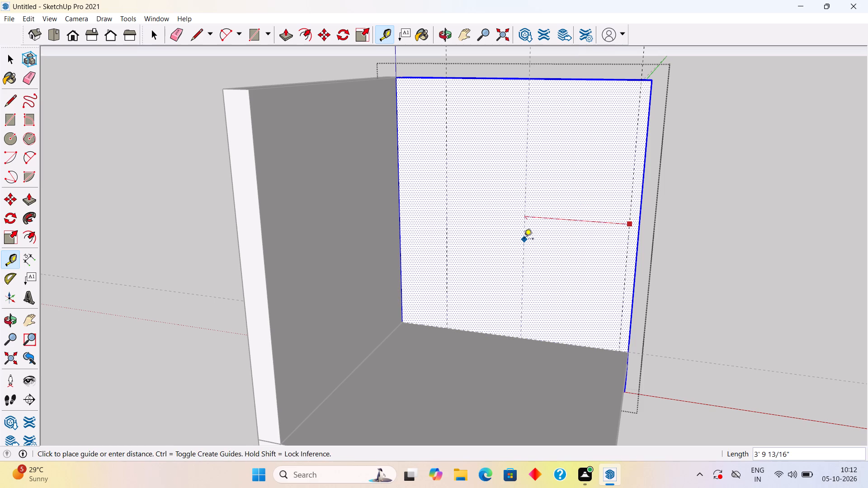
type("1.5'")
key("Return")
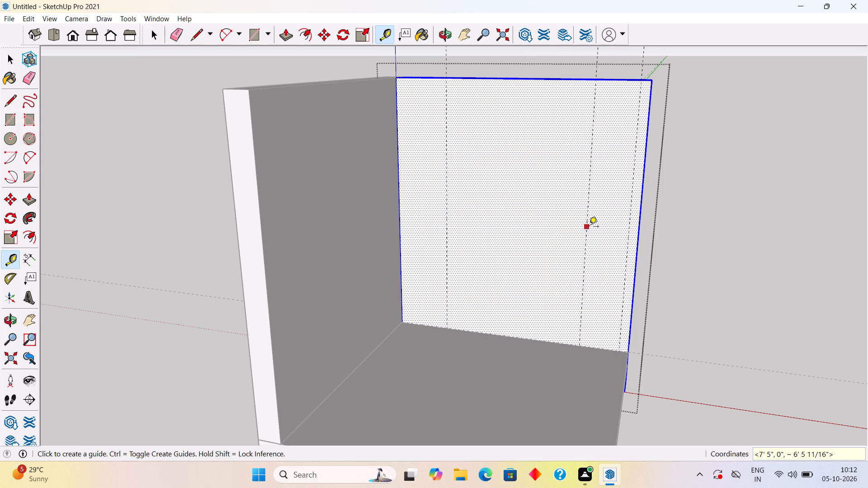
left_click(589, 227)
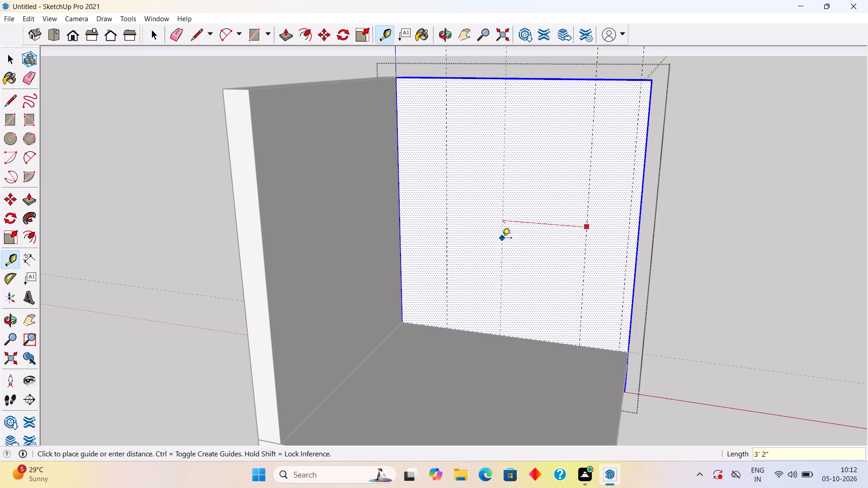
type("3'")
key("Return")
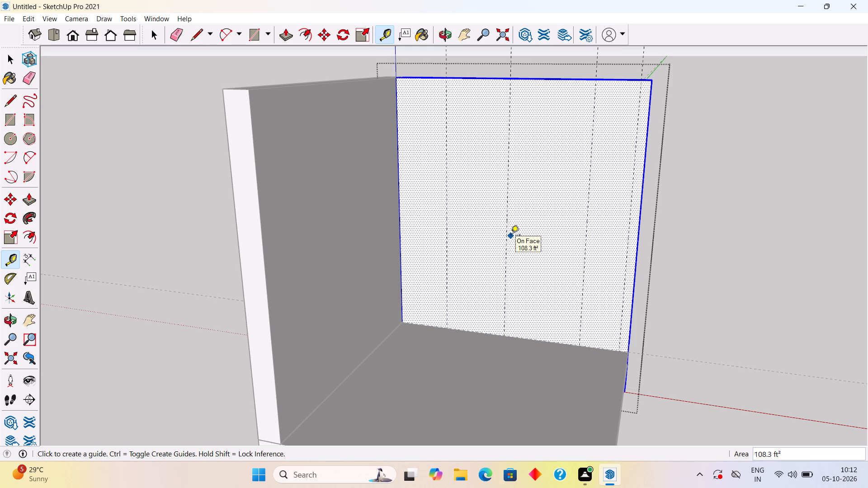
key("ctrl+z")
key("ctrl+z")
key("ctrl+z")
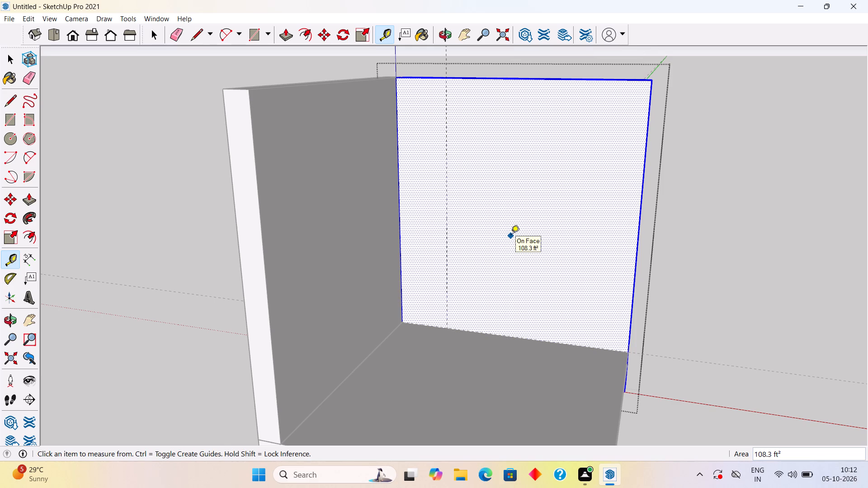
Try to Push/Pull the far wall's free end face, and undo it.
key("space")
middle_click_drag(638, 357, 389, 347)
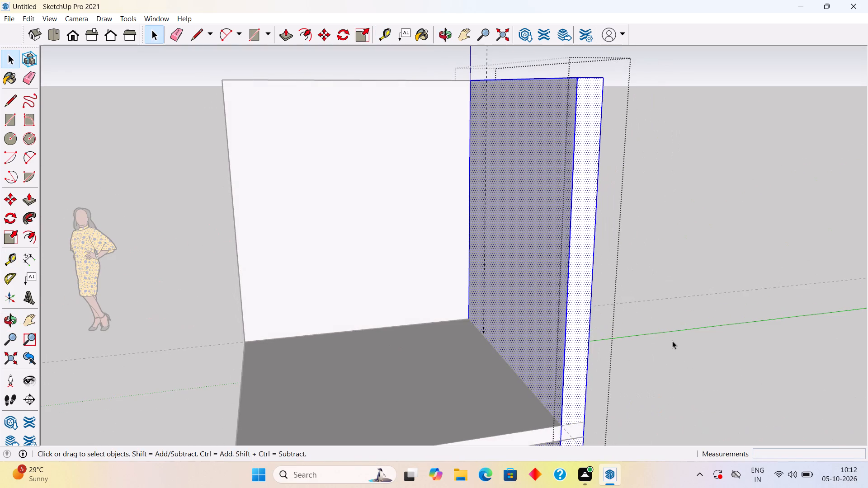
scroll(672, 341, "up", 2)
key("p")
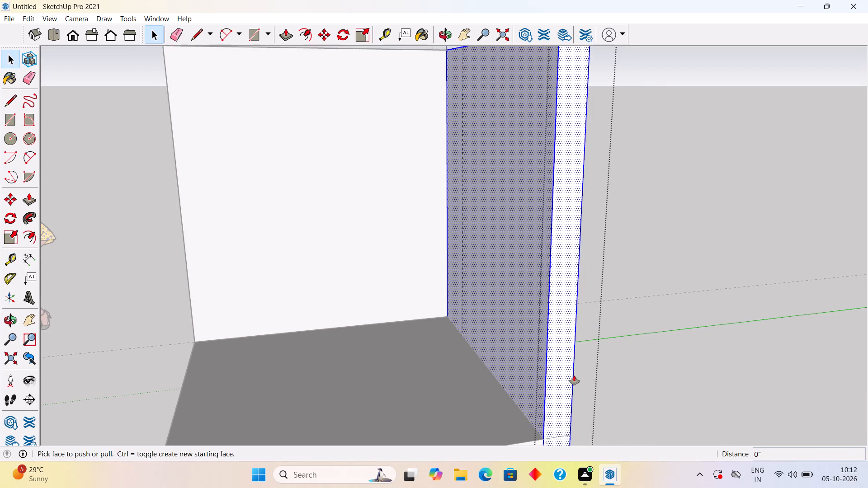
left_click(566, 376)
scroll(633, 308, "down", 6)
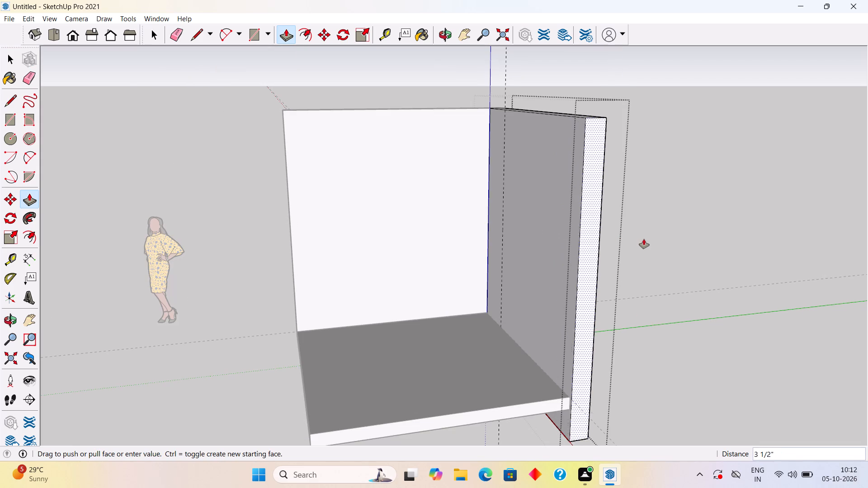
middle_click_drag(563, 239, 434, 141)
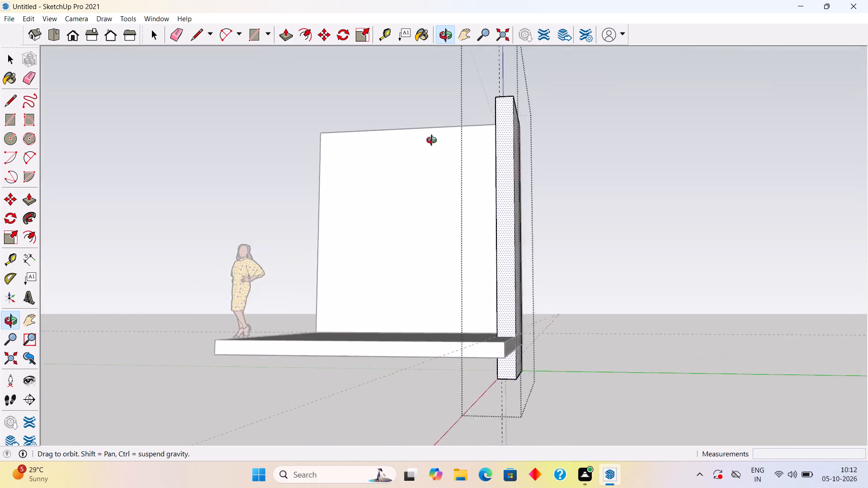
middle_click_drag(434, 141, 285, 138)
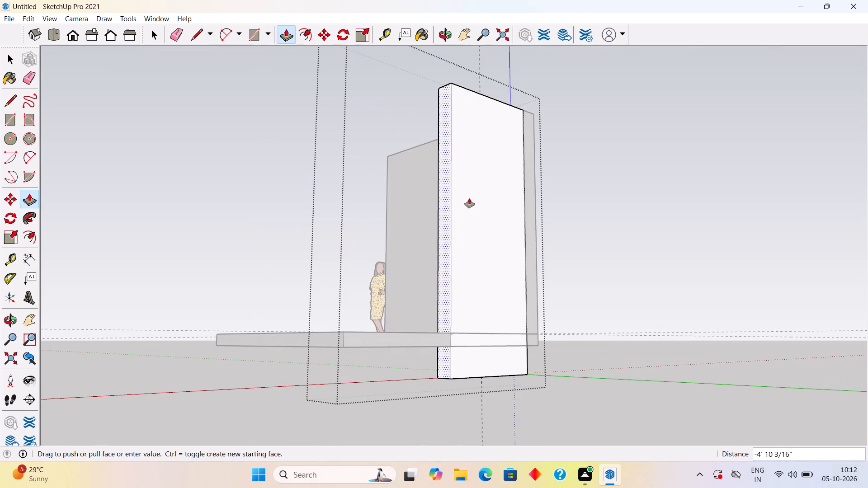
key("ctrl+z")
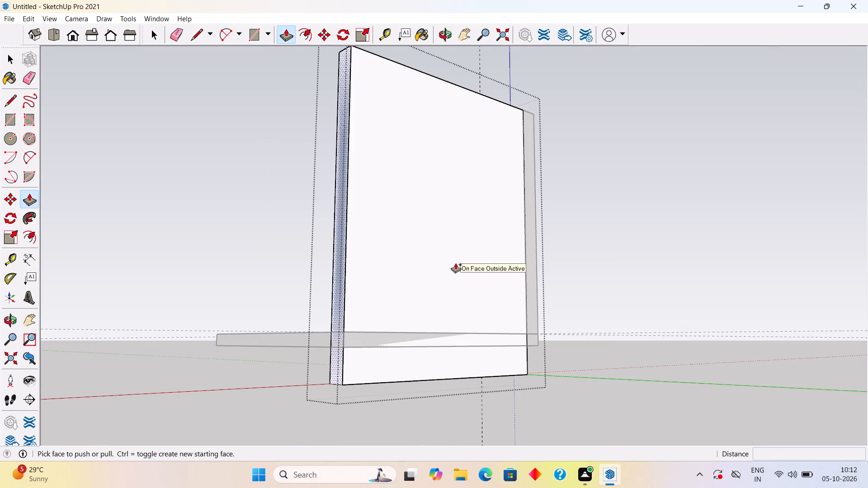
Undo both raised walls, going back to the grouped slab with its base guides and the far wall's outline.
key("ctrl+z")
key("ctrl+z")
key("ctrl+z")
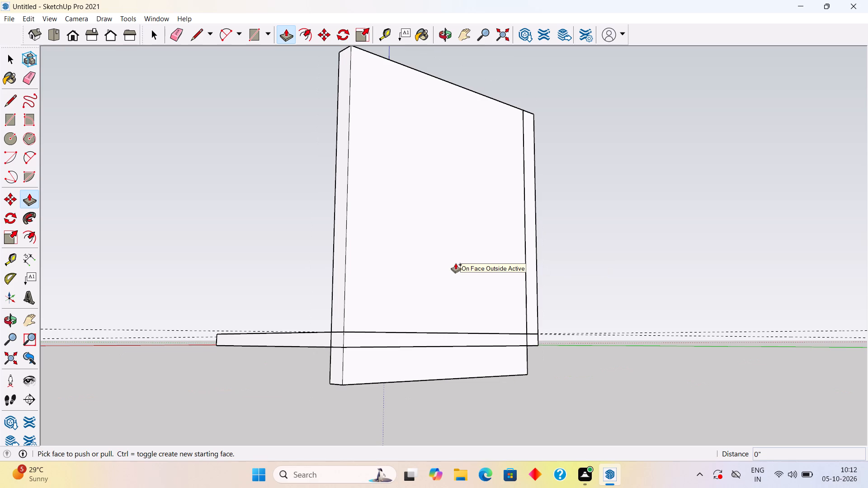
key("ctrl+z")
key("ctrl+z")
key("ctrl+z")
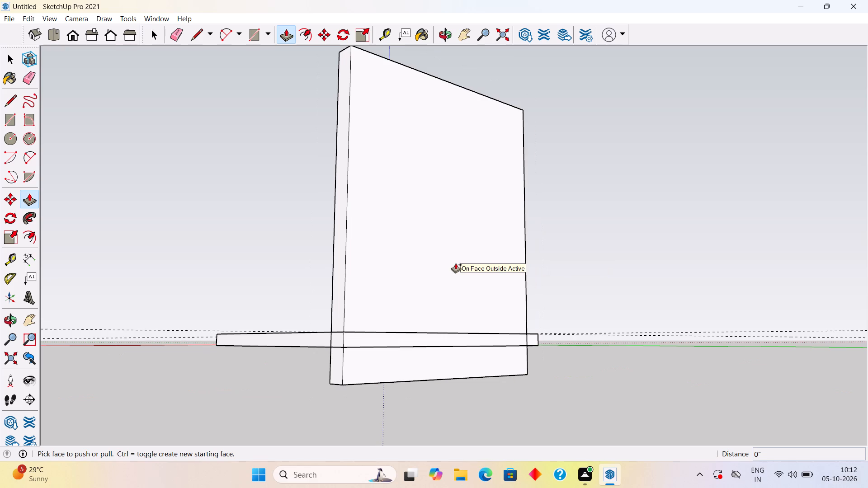
key("ctrl+z")
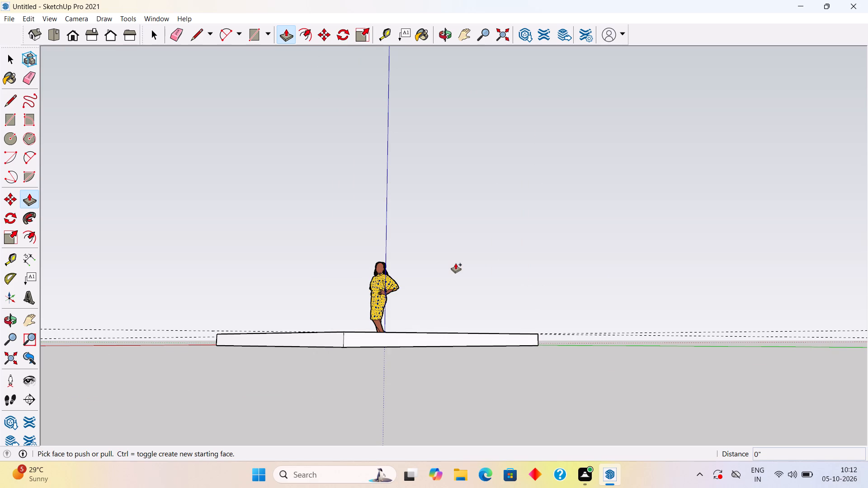
Inside the slab group, Push/Pull the side face crossing the red axis outward 5', and leave the group.
middle_click_drag(462, 284, 526, 394)
scroll(526, 394, "down", 3)
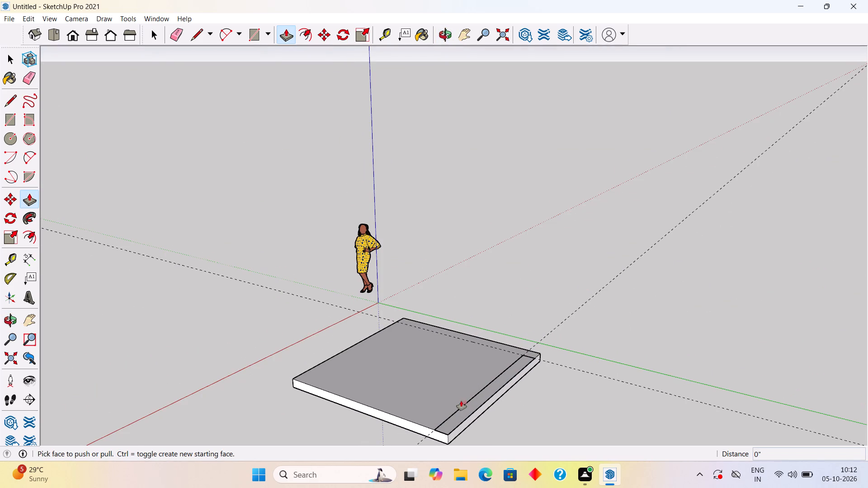
key("space")
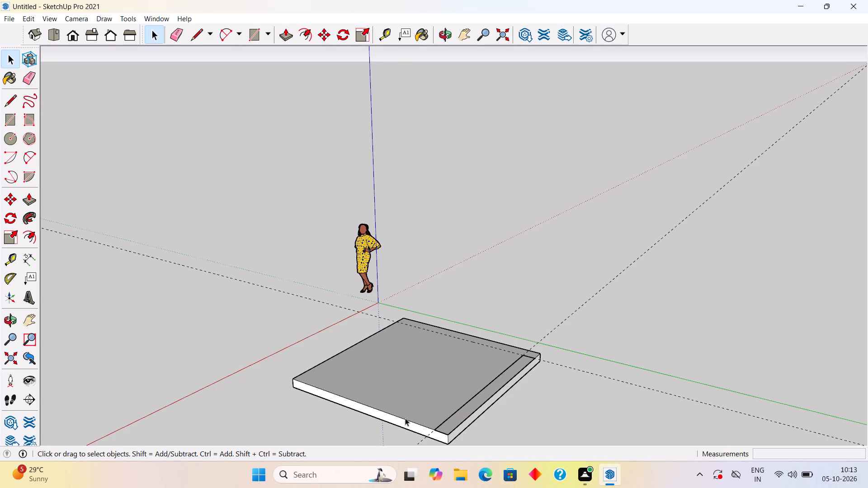
triple_click(405, 418)
key("p")
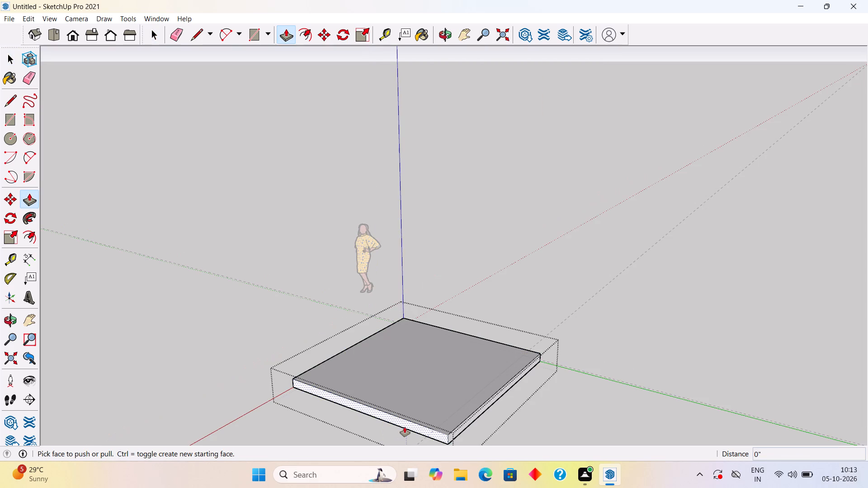
left_click(406, 422)
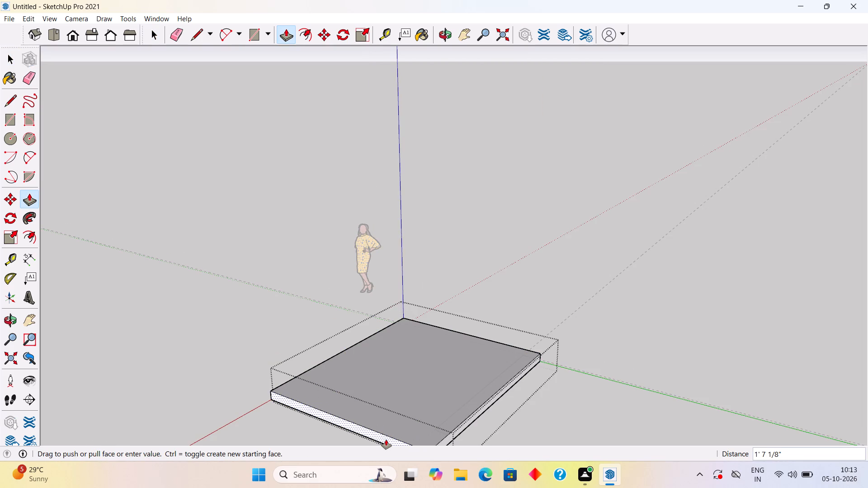
type("5'")
key("Return")
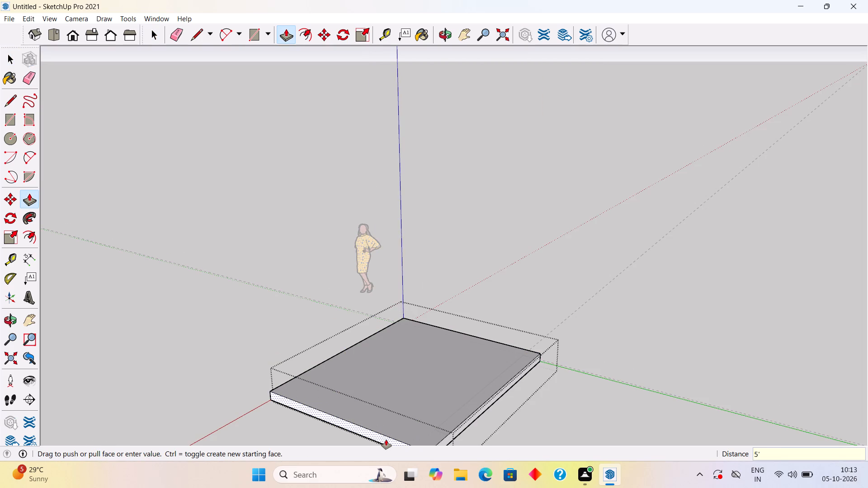
scroll(401, 351, "down", 7)
middle_click(463, 391)
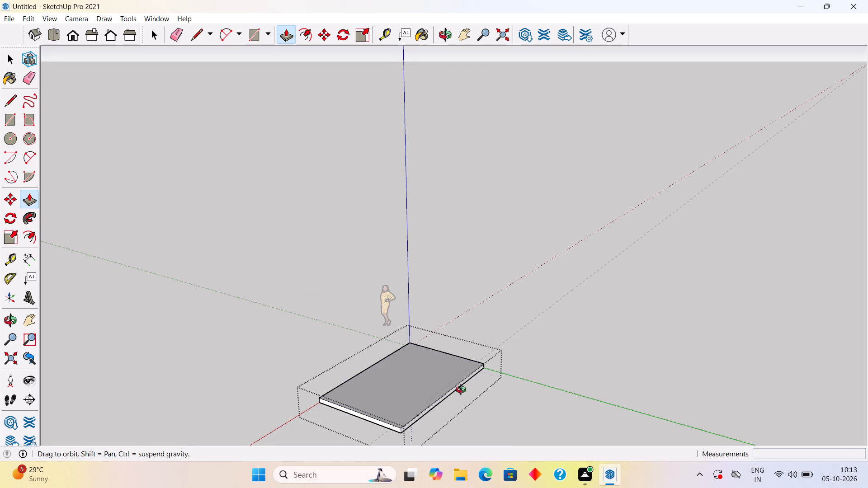
key("space")
scroll(468, 424, "down", 3)
left_click(248, 354)
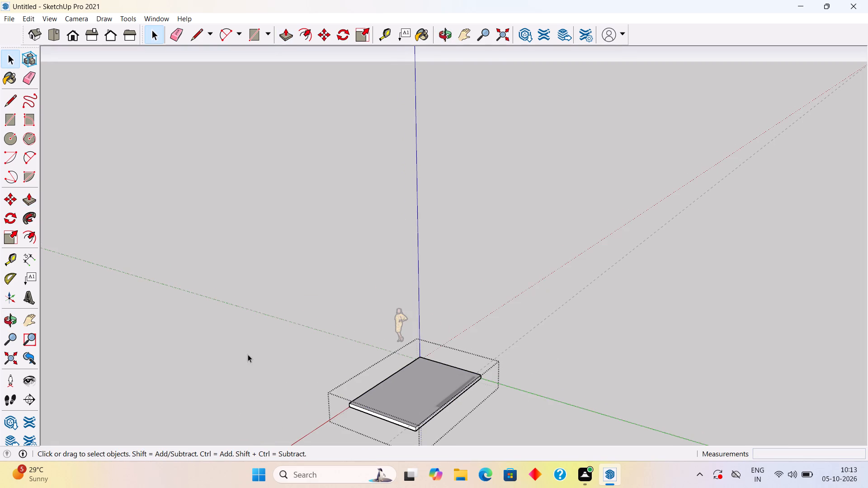
Push/Pull the narrow wall outline along the slab's far edge up 10' to raise the wall.
middle_click_drag(375, 441, 763, 411)
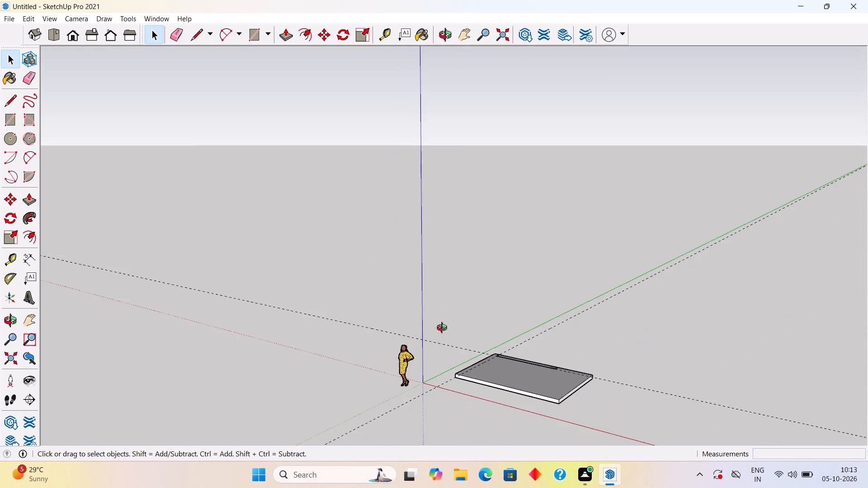
middle_click_drag(444, 329, 539, 454)
scroll(511, 277, "up", 17)
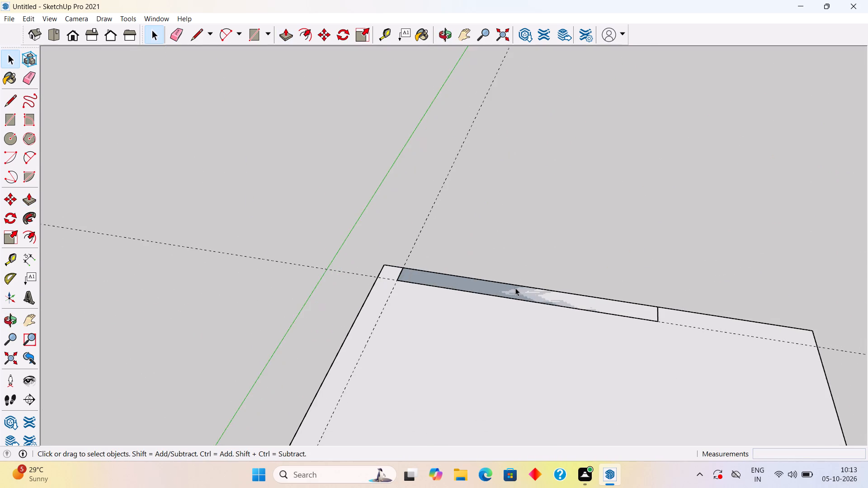
scroll(515, 288, "up", 1)
left_click(524, 291)
left_click(525, 295)
left_click(526, 296)
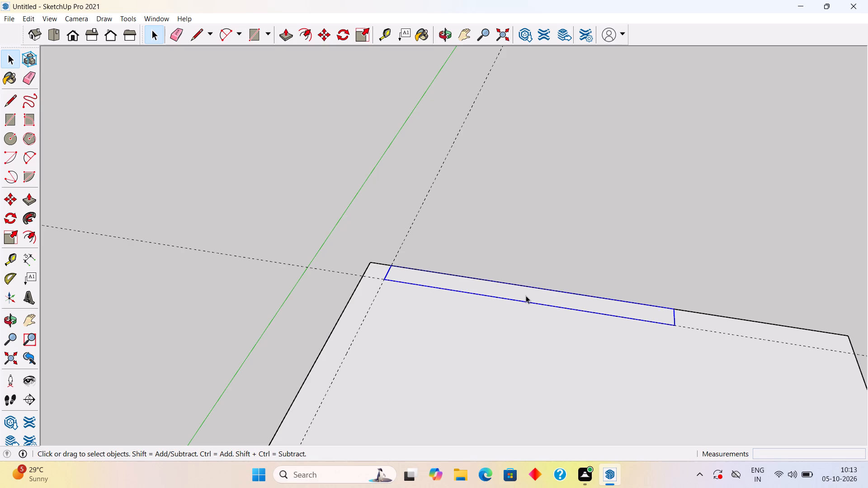
left_click(526, 296)
key("p")
left_click(529, 291)
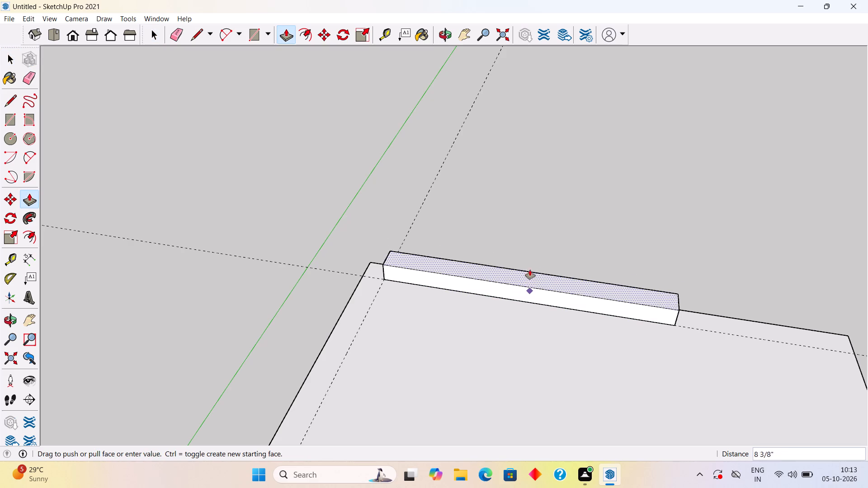
type("10'")
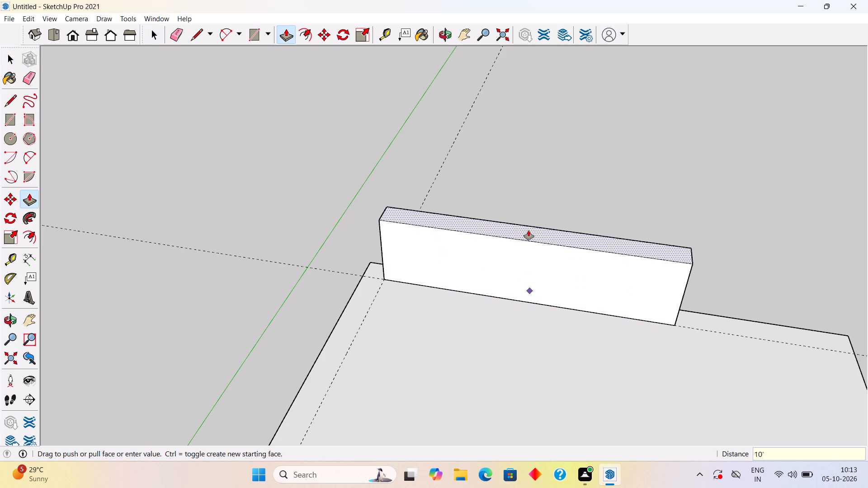
key("Return")
key("apostrophe")
key("space")
Push/Pull the wall's end face 5' along the slab to reach the extended slab's edge.
scroll(528, 218, "down", 13)
middle_click_drag(570, 219, 568, 219)
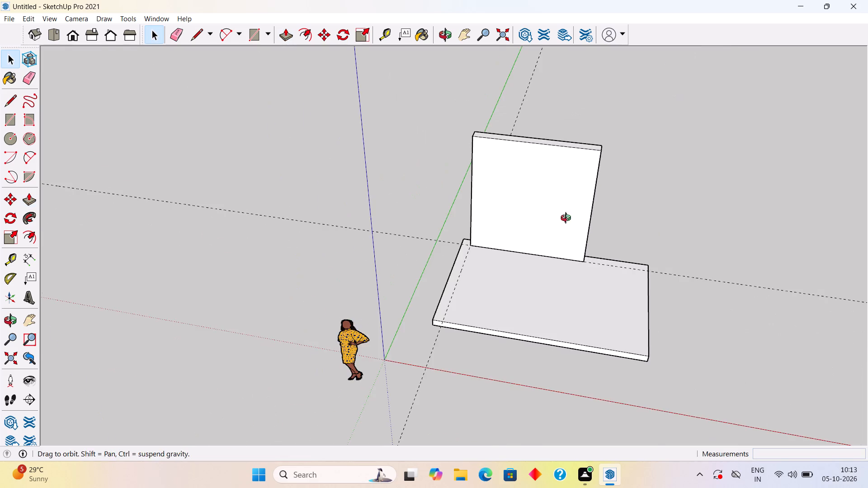
middle_click_drag(568, 219, 175, 249)
scroll(504, 404, "up", 4)
scroll(448, 470, "down", 4)
scroll(442, 317, "down", 9)
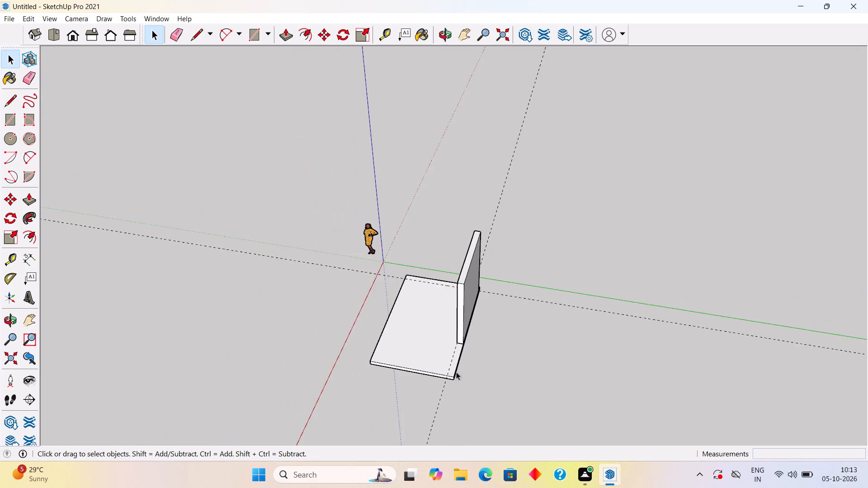
scroll(458, 383, "up", 12)
key("p")
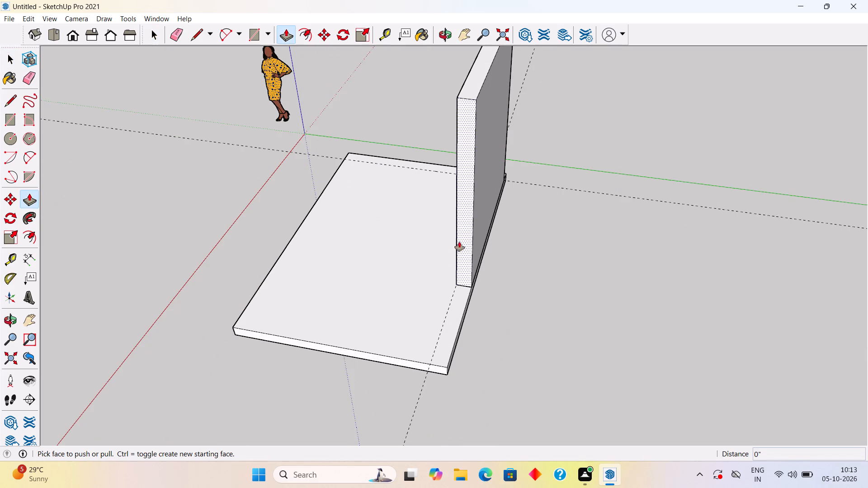
left_click(462, 237)
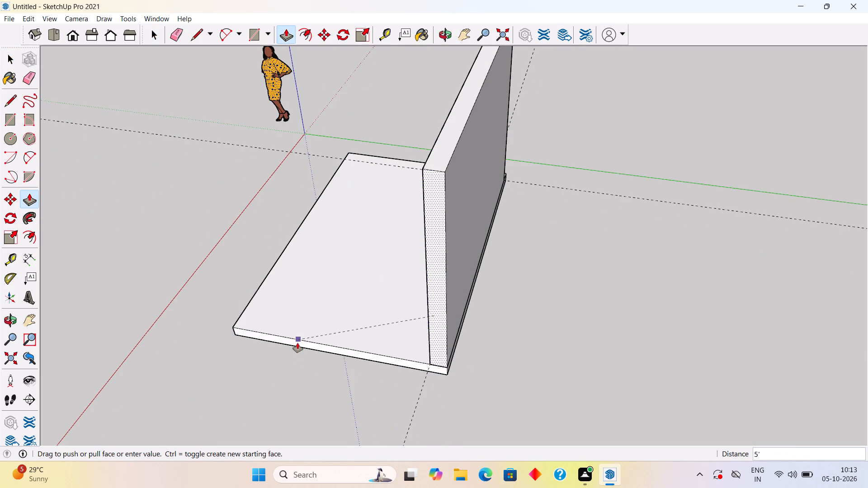
left_click(297, 343)
Select the whole extended wall and make it a group.
key("space")
triple_click(443, 259)
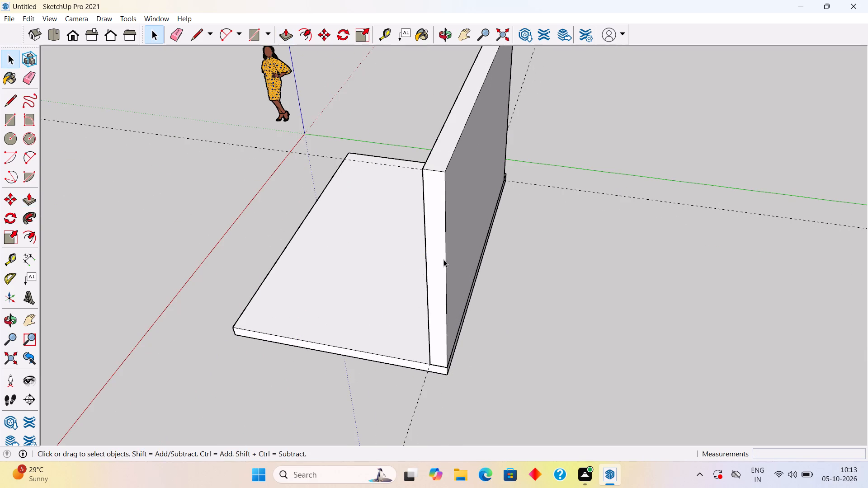
right_click(443, 259)
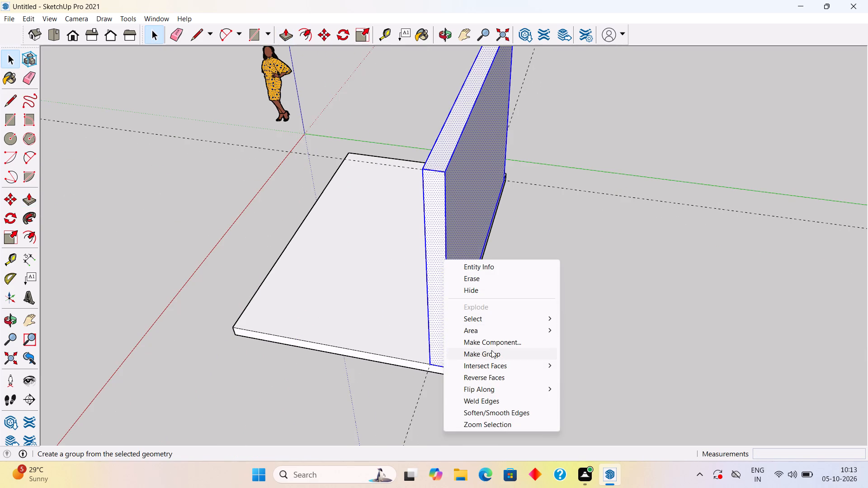
left_click(491, 350)
Place a vertical guide on the wall's inner face, 2' in from its vertical edge nearest the blue axis.
middle_click_drag(389, 324, 867, 241)
scroll(867, 241, "down", 2)
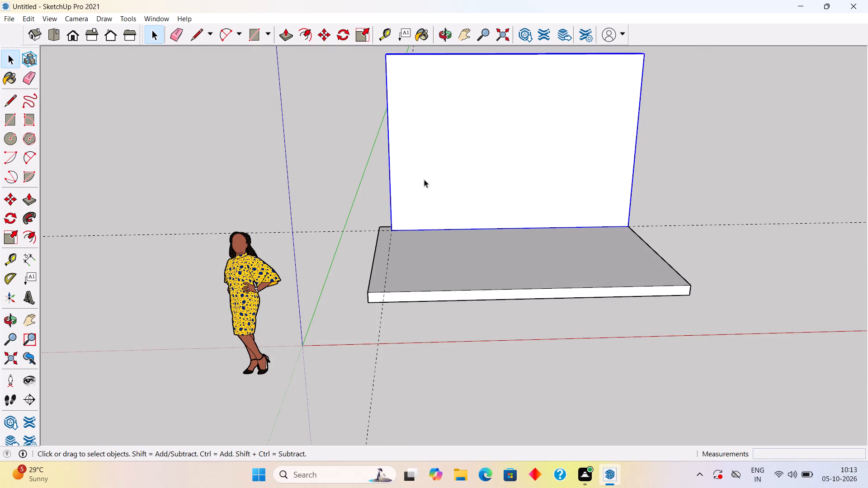
scroll(424, 180, "up", 1)
scroll(424, 182, "down", 1)
scroll(416, 232, "down", 5)
scroll(442, 108, "up", 9)
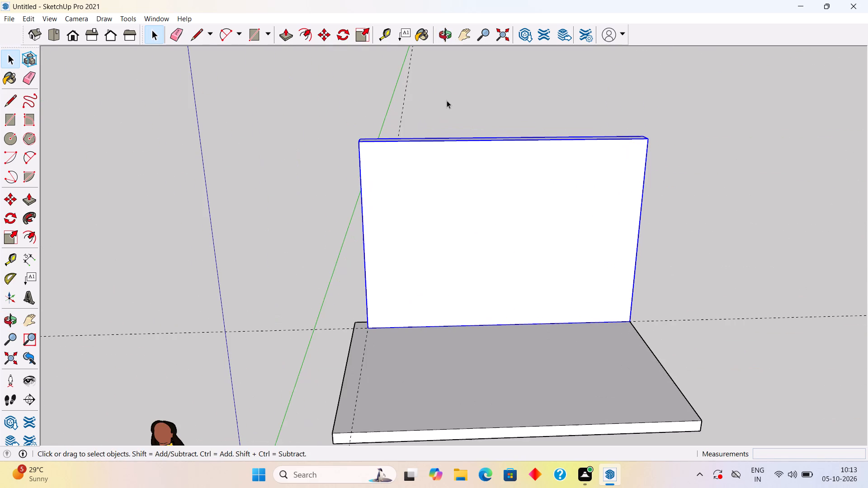
key("t")
left_click(366, 262)
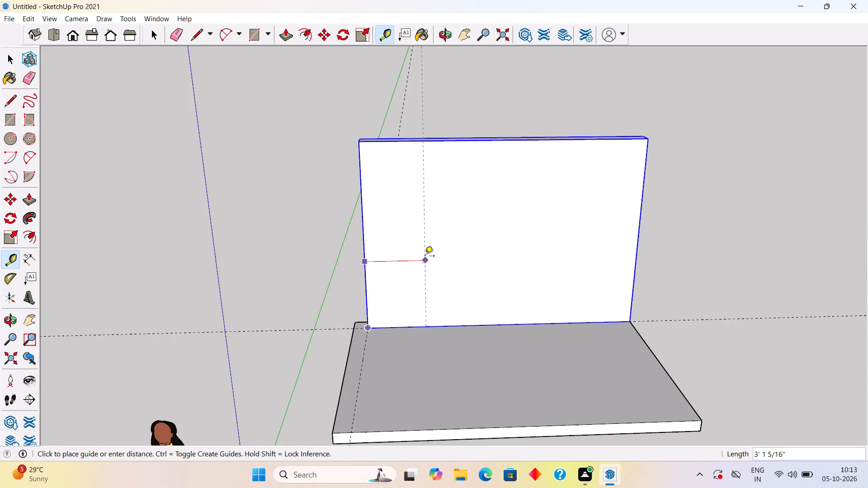
type("2'")
key("Return")
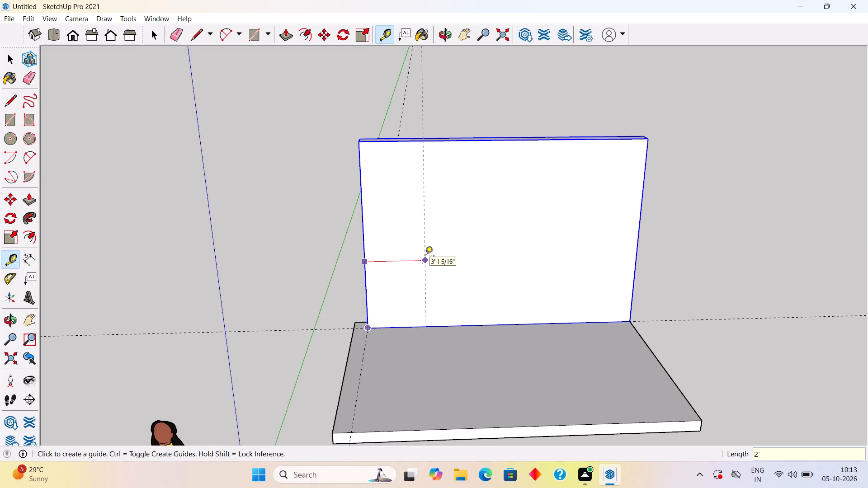
scroll(403, 257, "up", 6)
left_click(403, 257)
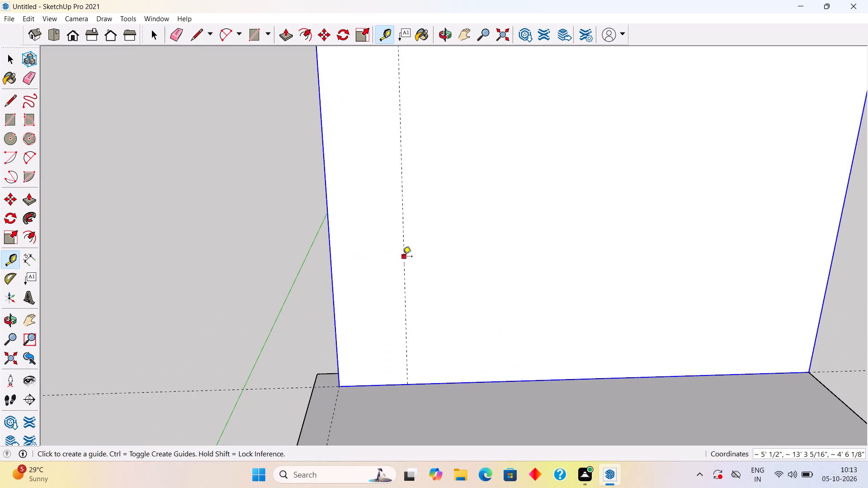
key("space")
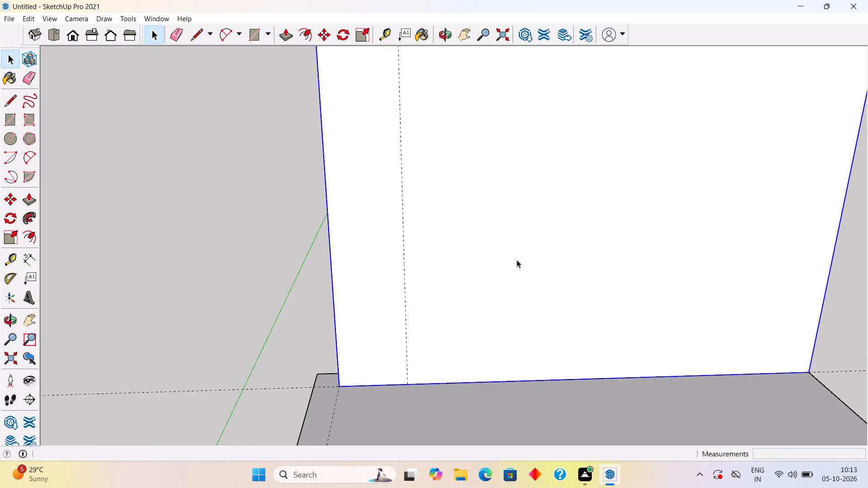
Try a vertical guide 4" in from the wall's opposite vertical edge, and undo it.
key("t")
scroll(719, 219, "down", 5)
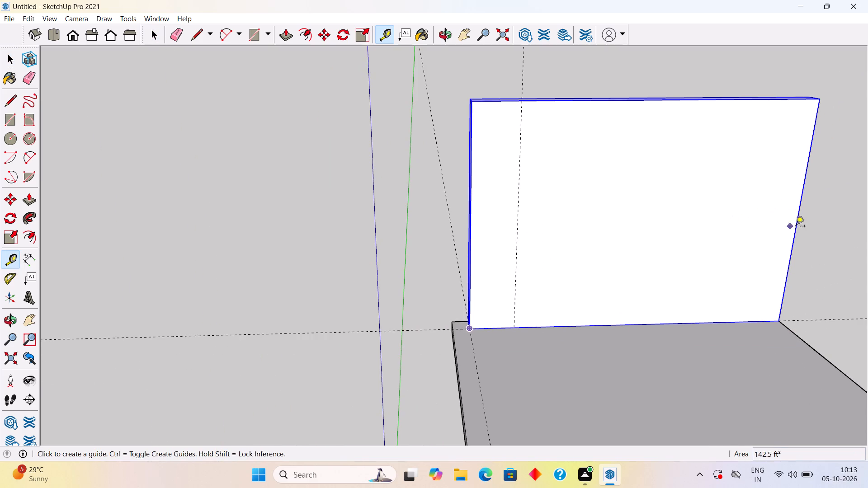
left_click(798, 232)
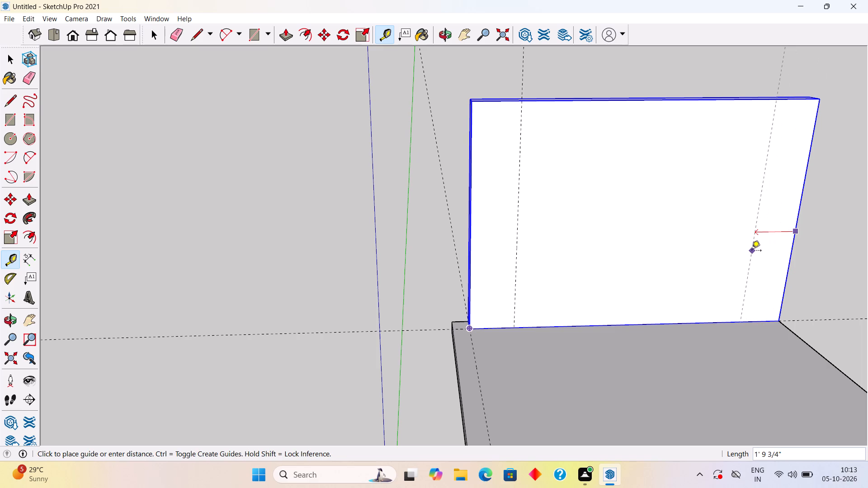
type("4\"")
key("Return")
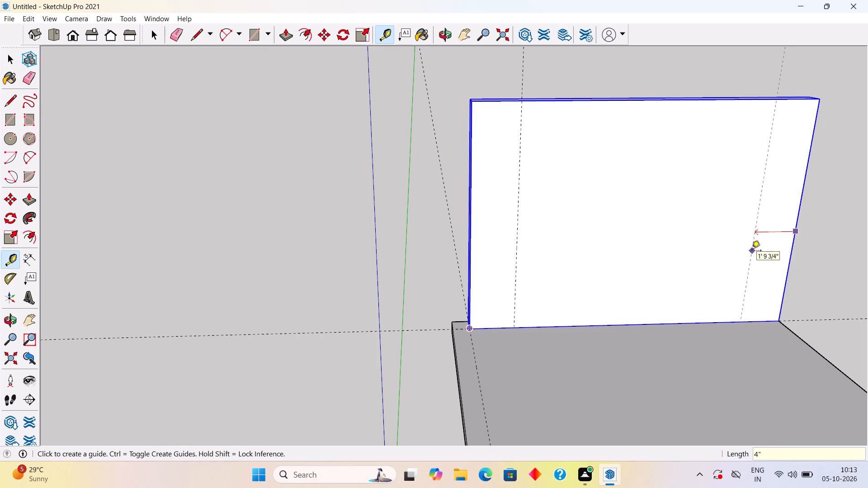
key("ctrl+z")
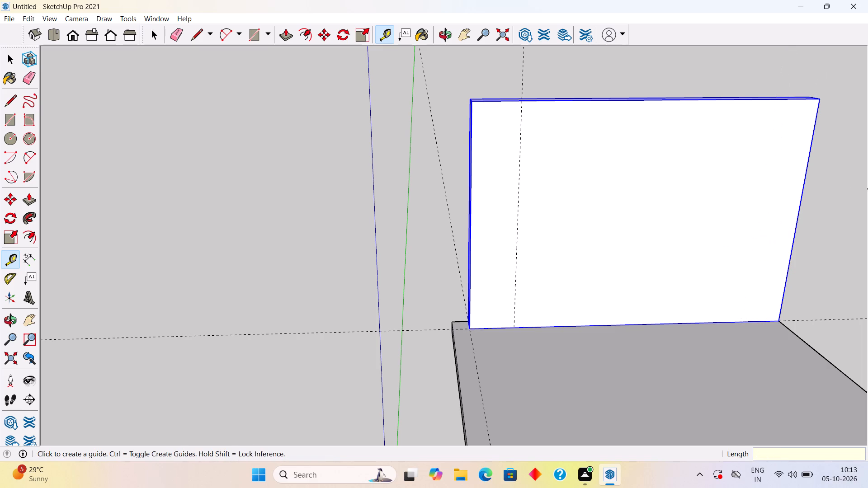
Place a vertical guide 1' in from the wall's vertical edge farthest from the blue axis, and another 1.5' farther in.
left_click(794, 252)
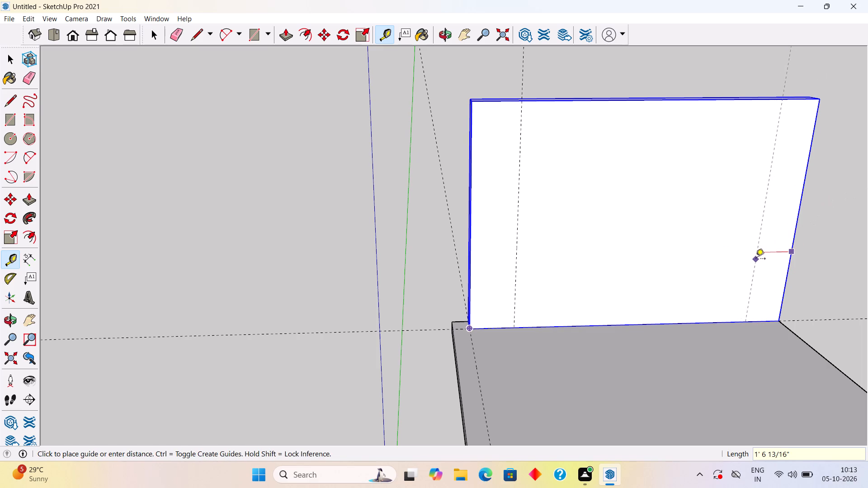
type("1'")
key("Return")
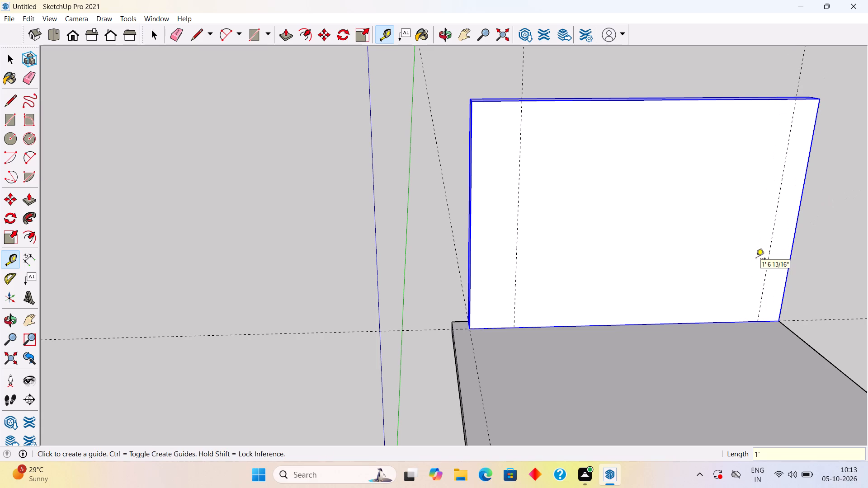
left_click(766, 260)
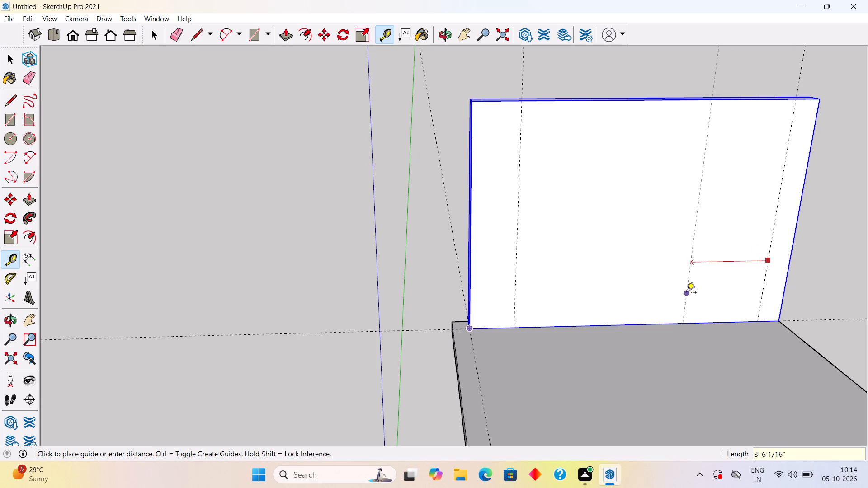
type("1.5'")
key("Return")
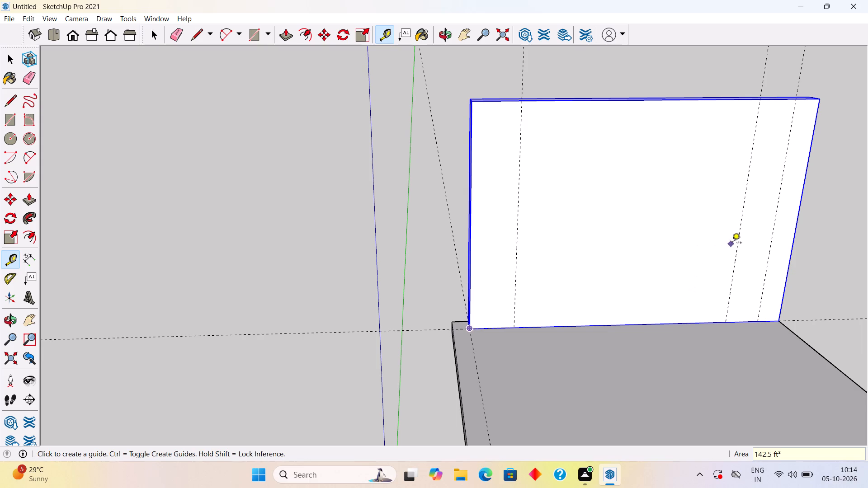
Add two more vertical guides toward the wall's middle, one 3' past the innermost of that pair and one another 1.5' on.
left_click(737, 244)
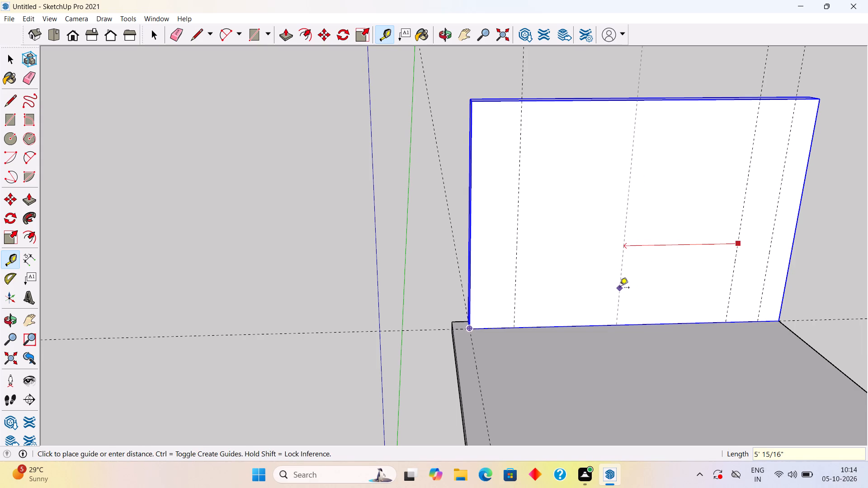
type("3'")
key("Return")
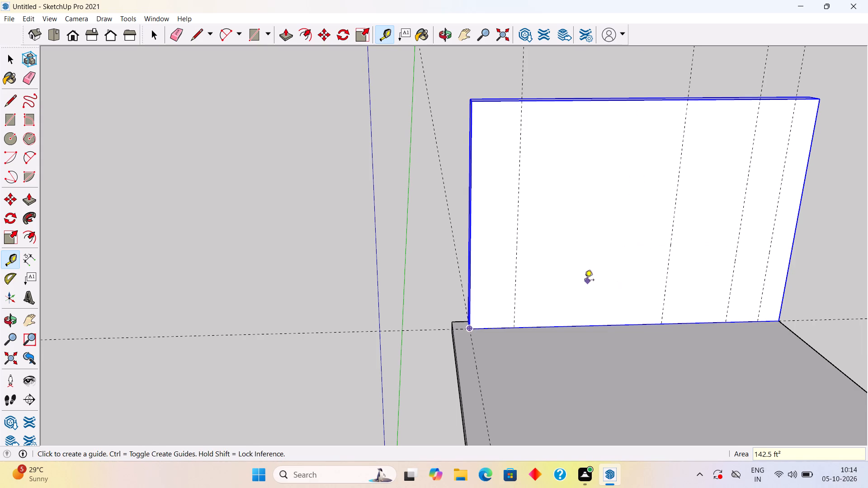
left_click(674, 231)
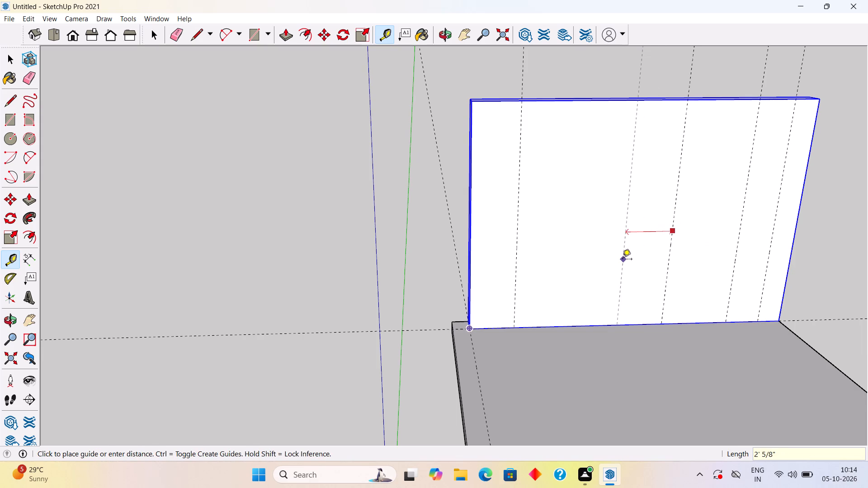
type("1.5'")
key("Return")
key("space")
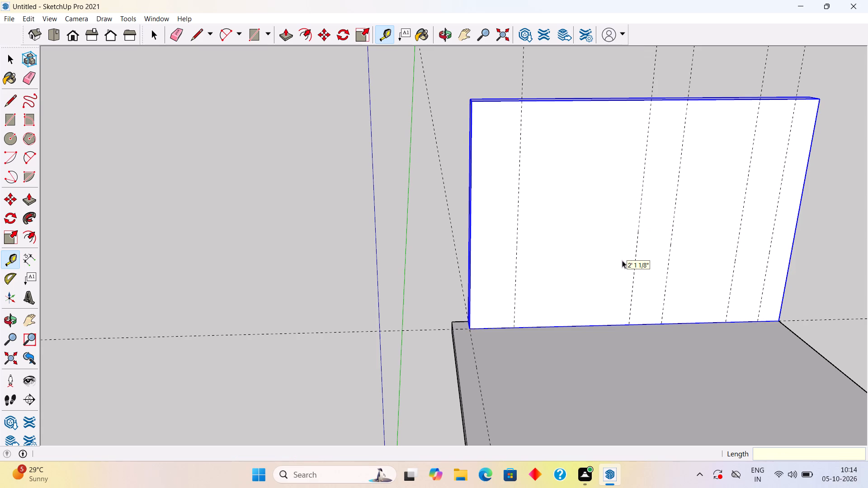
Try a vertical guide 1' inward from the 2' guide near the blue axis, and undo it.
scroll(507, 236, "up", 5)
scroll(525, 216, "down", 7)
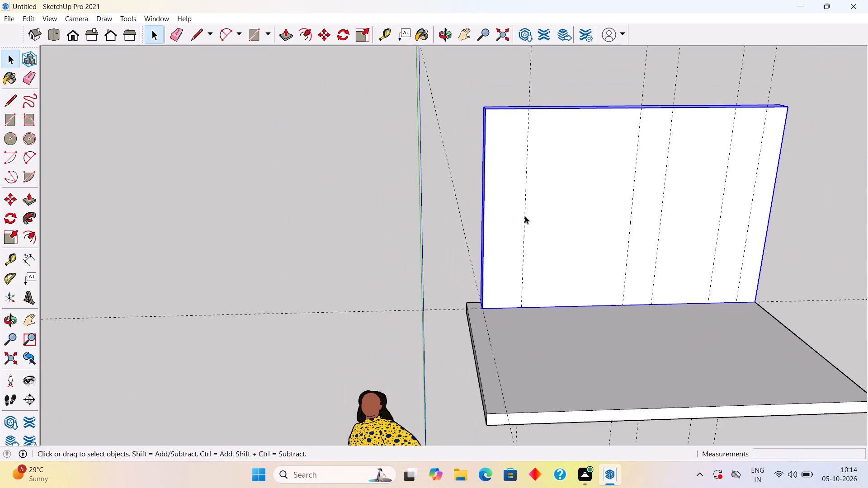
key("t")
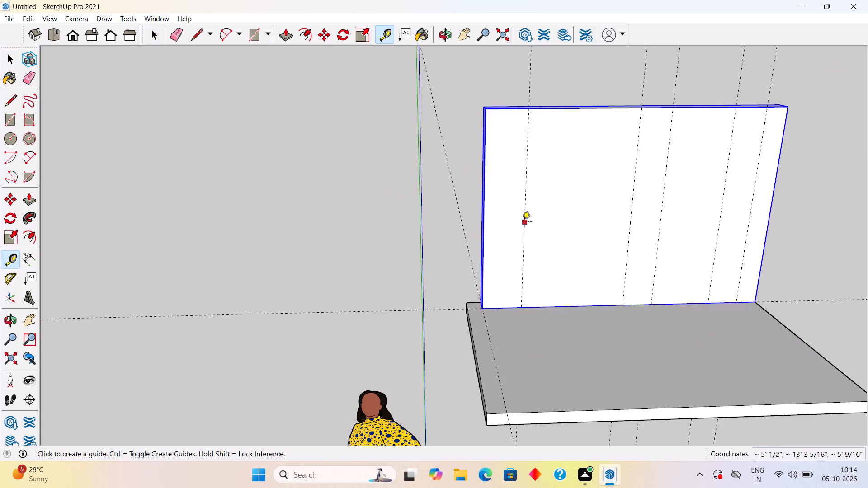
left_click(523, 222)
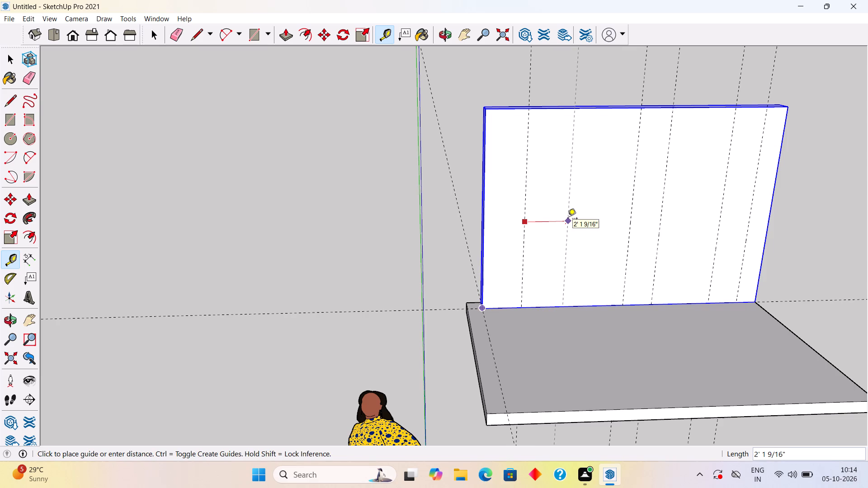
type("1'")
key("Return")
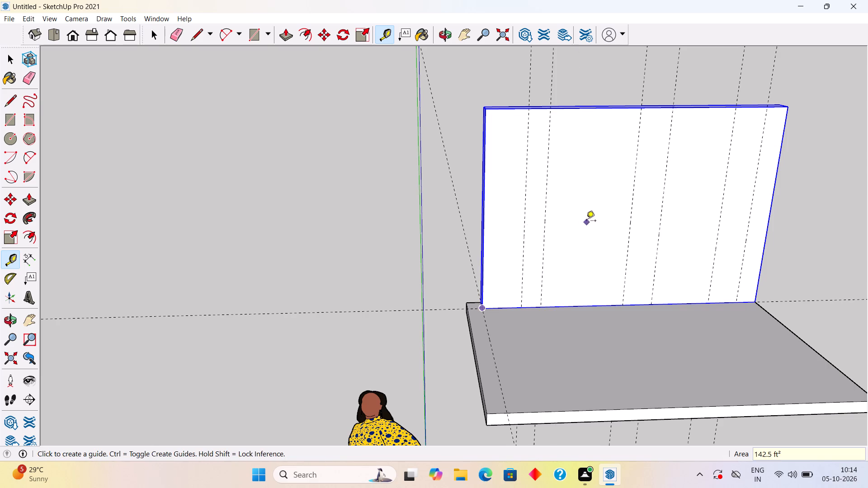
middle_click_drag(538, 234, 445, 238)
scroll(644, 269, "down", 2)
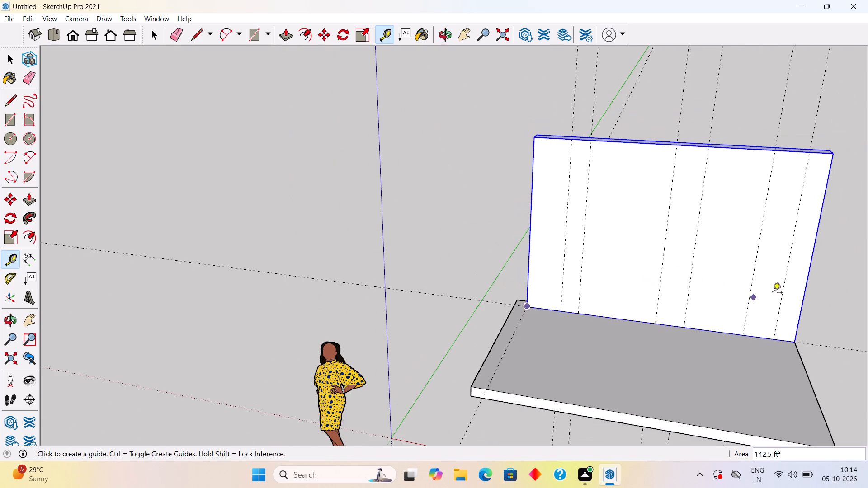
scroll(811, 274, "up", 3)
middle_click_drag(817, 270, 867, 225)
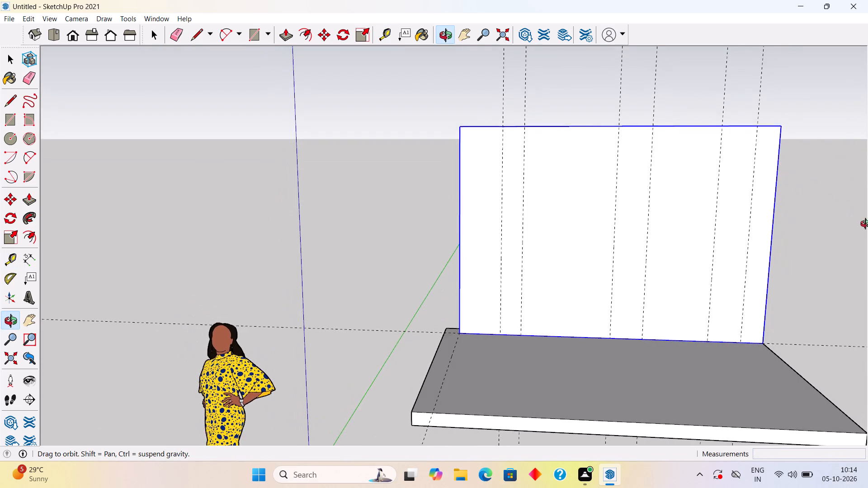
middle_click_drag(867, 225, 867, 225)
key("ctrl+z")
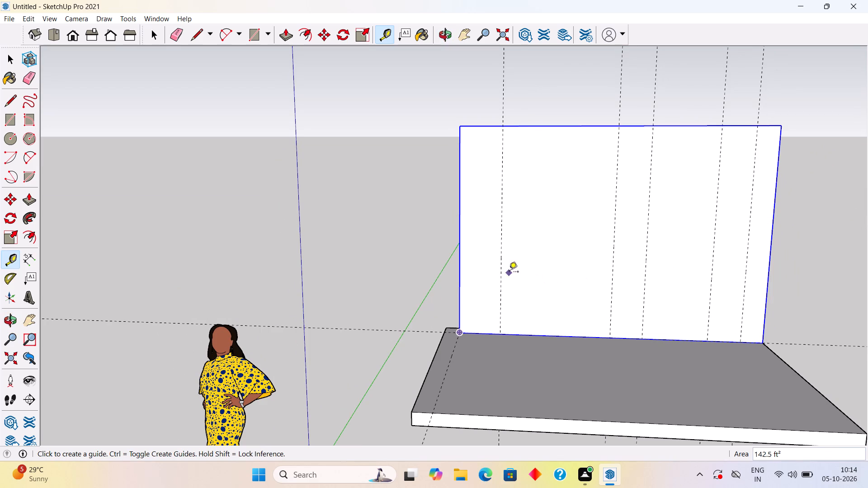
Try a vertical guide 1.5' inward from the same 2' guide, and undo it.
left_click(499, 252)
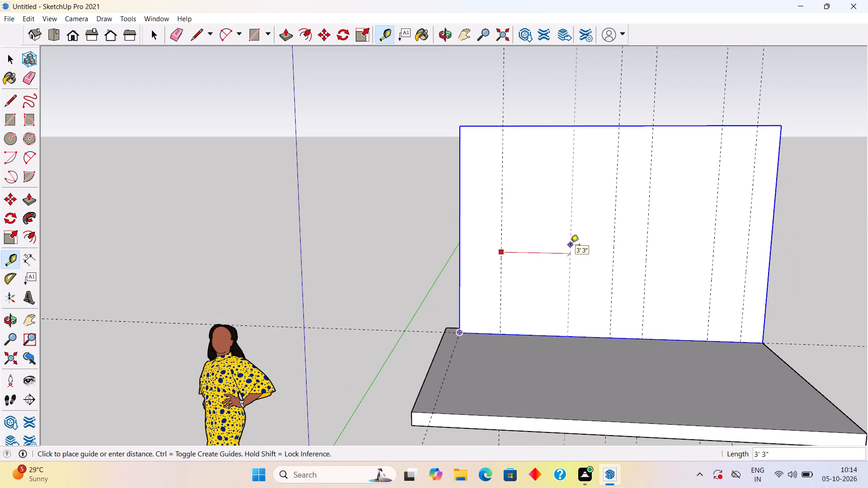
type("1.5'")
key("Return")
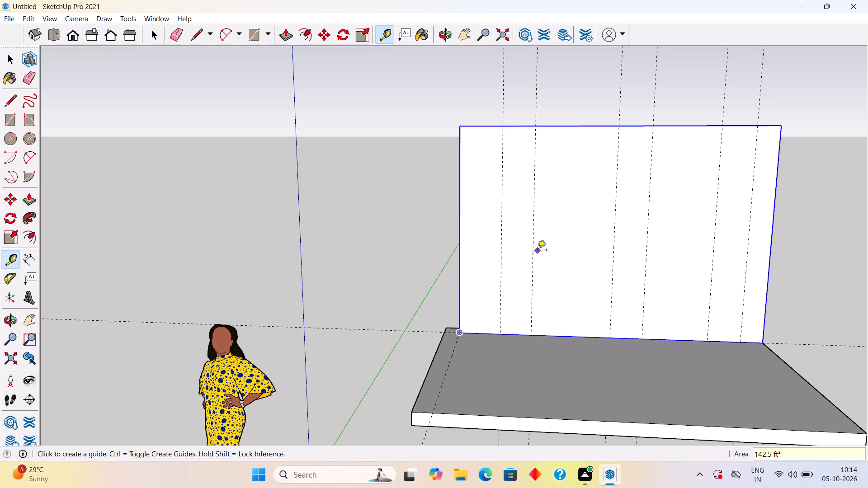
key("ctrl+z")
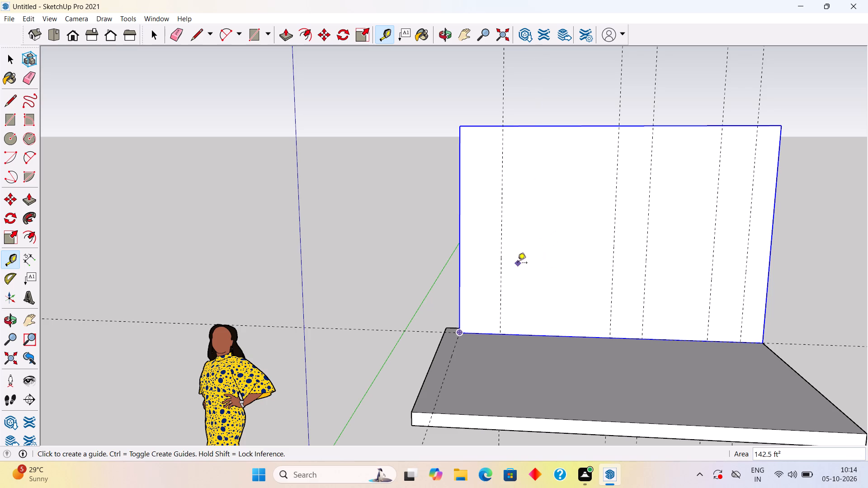
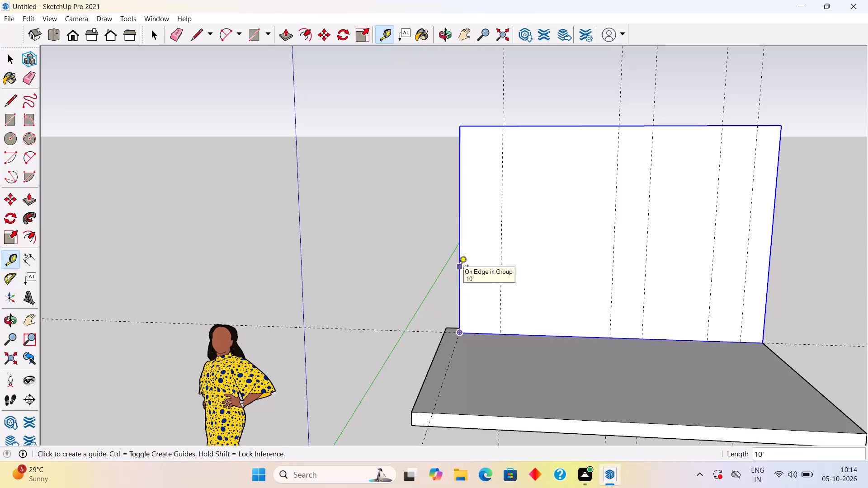
Place a vertical guide 3' in from the wall's vertical edge near the blue axis, and another 1.5' farther in.
left_click(459, 267)
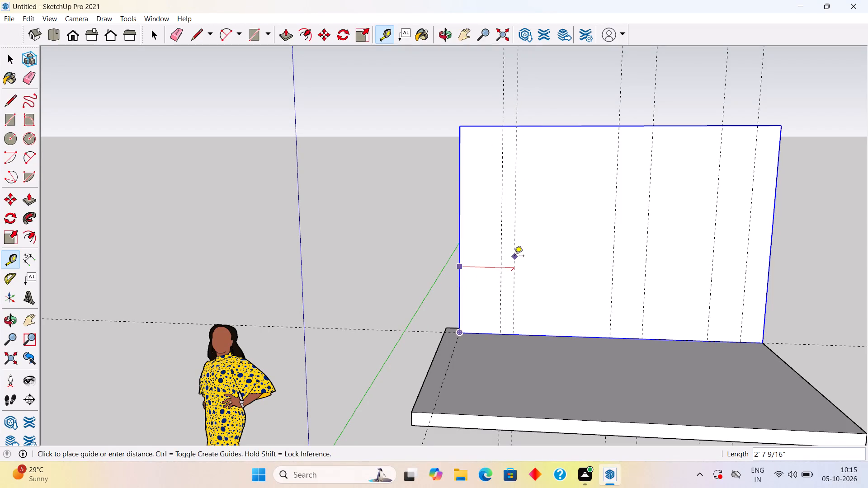
type("3'")
key("Return")
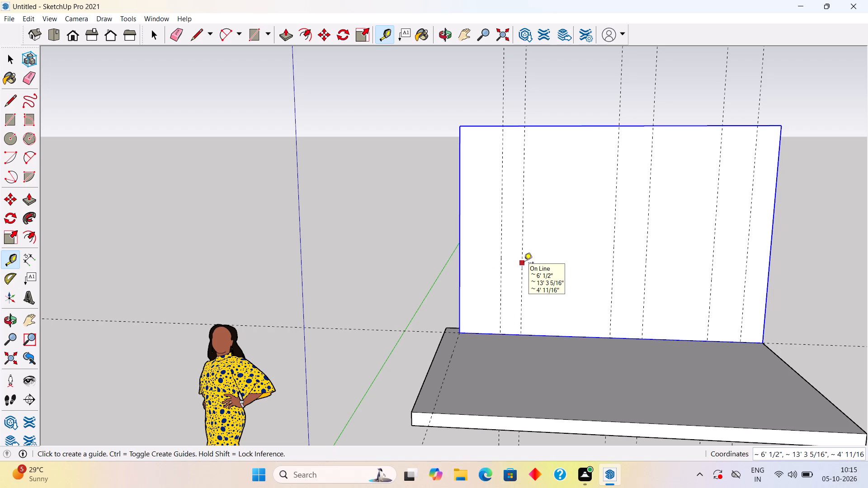
left_click(524, 263)
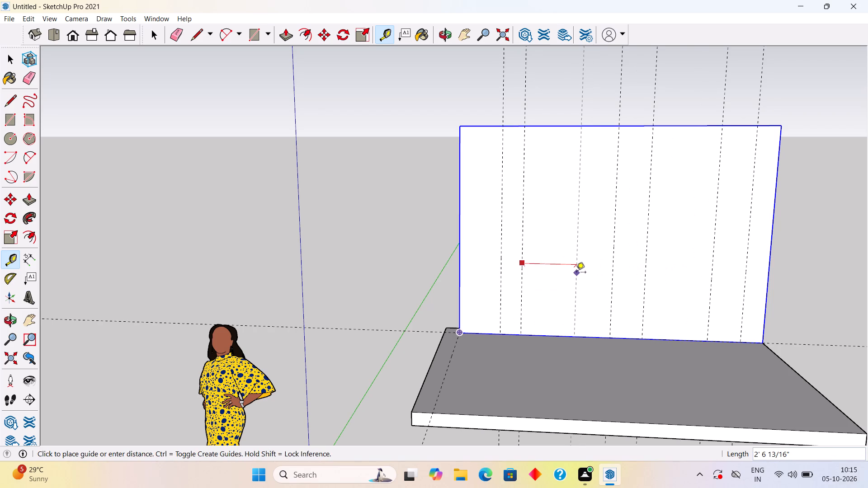
type("1.5'")
key("Return")
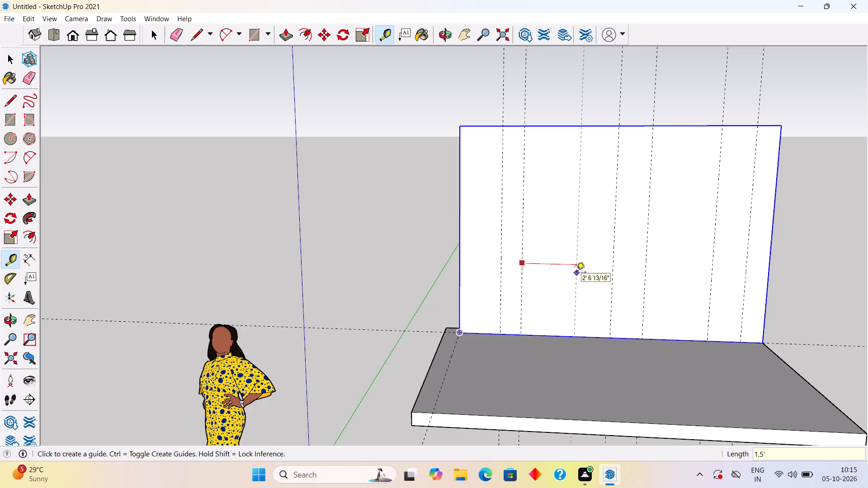
Place horizontal guides 3' and 7' above the wall's bottom edge.
left_click(585, 337)
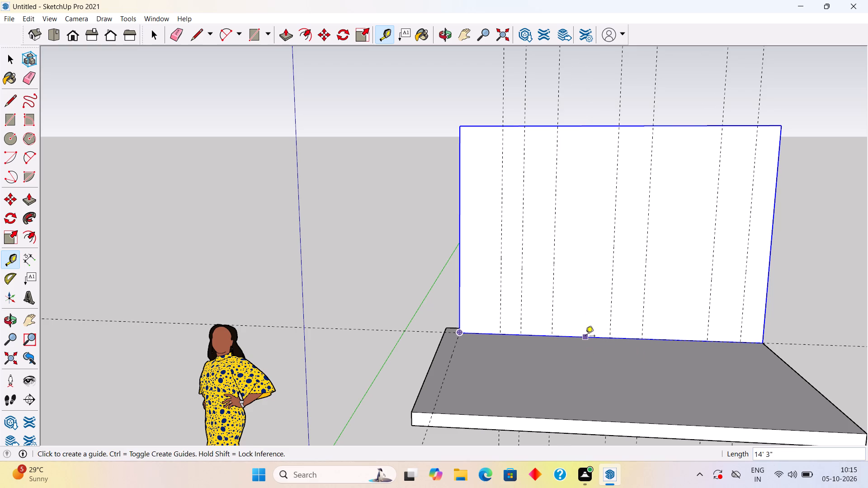
key("6")
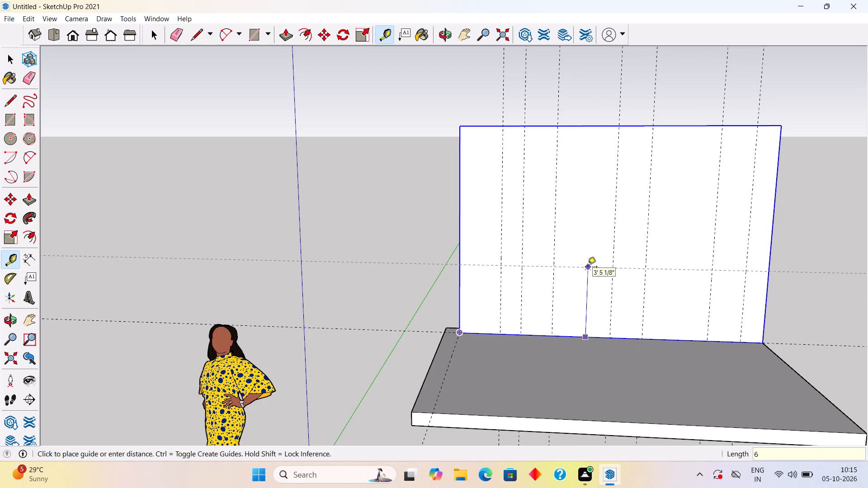
key("BackSpace")
type("3'")
key("Return")
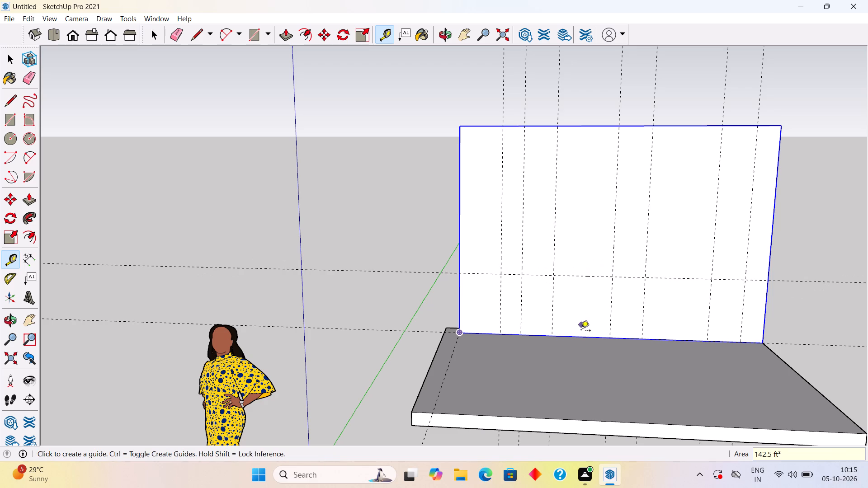
left_click(581, 338)
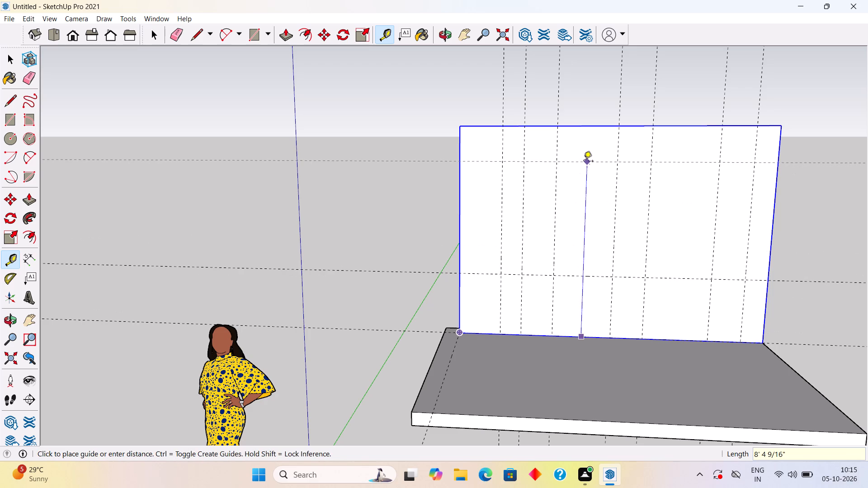
type("7'")
key("Return")
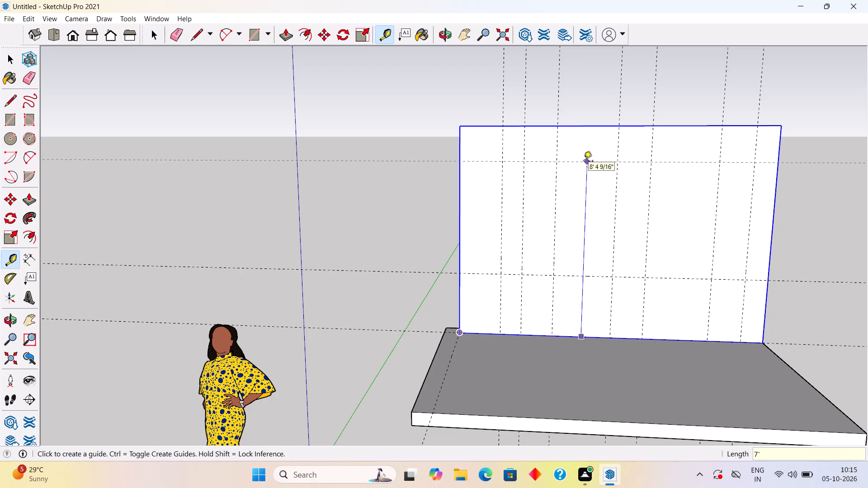
key("space")
Inside the wall group, draw a 3' by 7' door rectangle from the 7' guide down to the base, between the 3' spaced guides.
left_click_drag(517, 151, 549, 176)
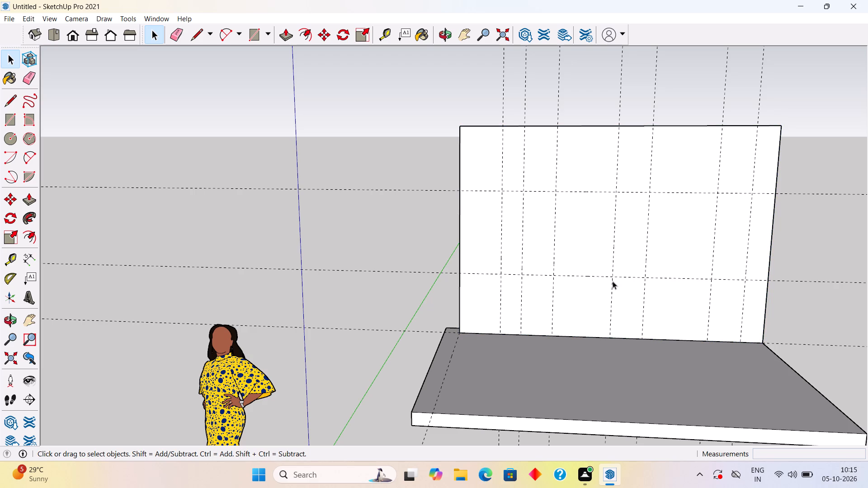
left_click(577, 232)
double_click(577, 232)
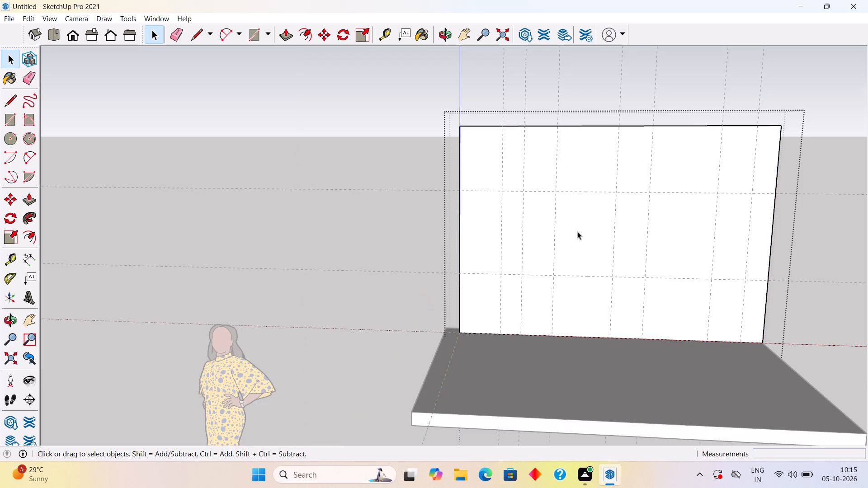
scroll(729, 218, "up", 3)
scroll(793, 263, "up", 3)
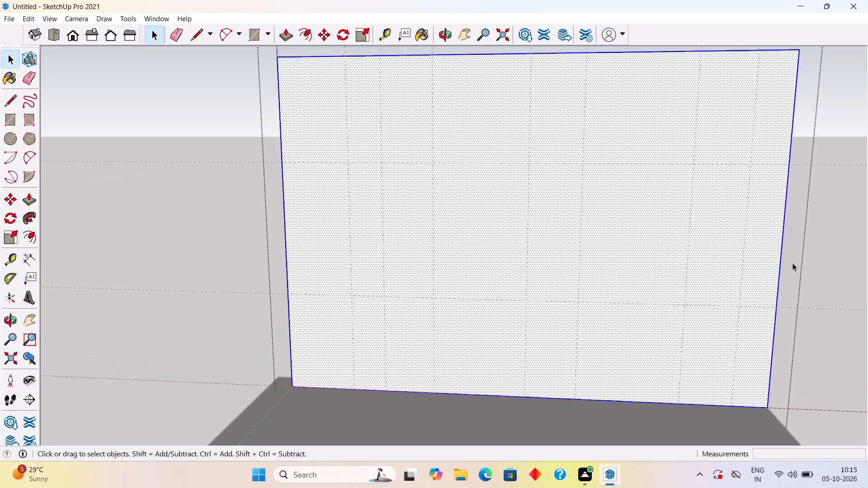
key("r")
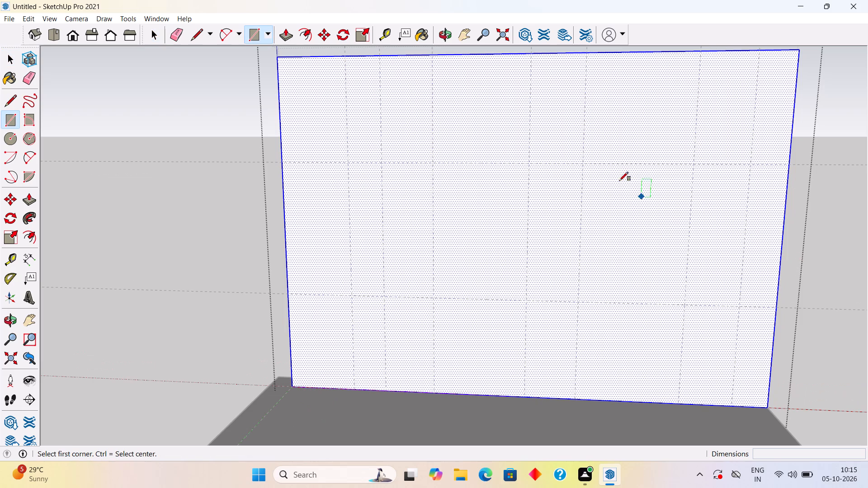
left_click(584, 163)
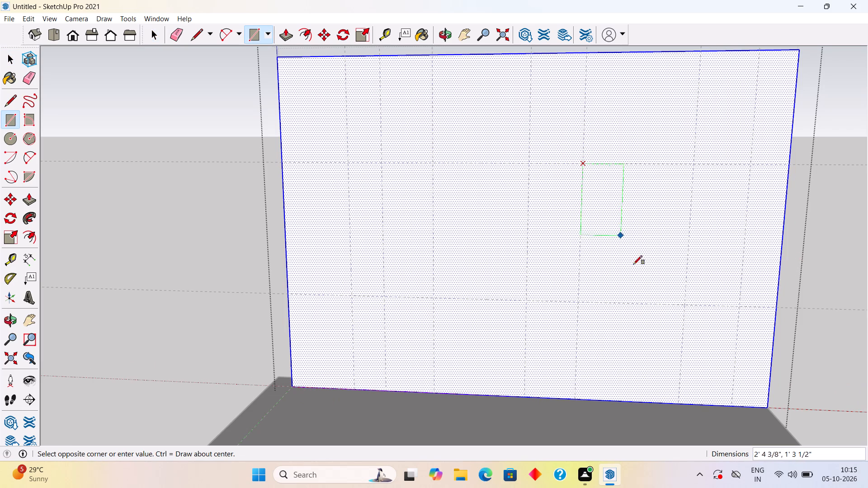
left_click(680, 401)
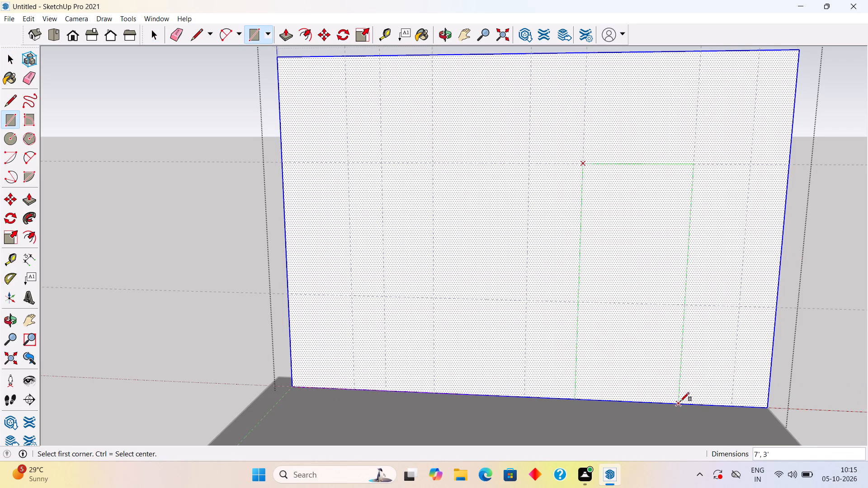
Draw a 1.5' by 4' window rectangle on each side of the door, between the 3' and 7' horizontal guides.
left_click(531, 165)
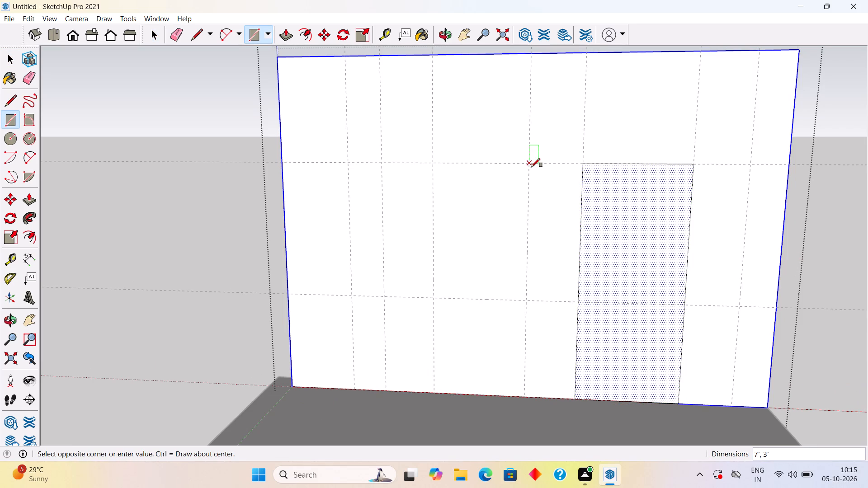
left_click(581, 301)
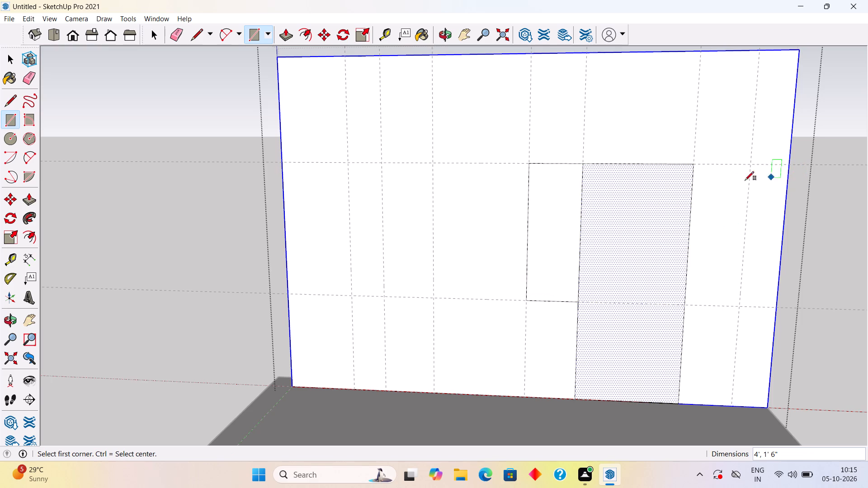
left_click(694, 165)
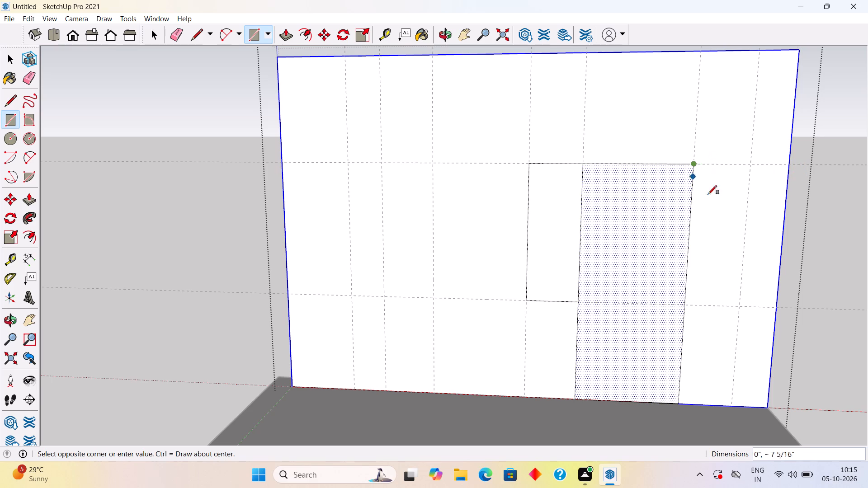
left_click(741, 305)
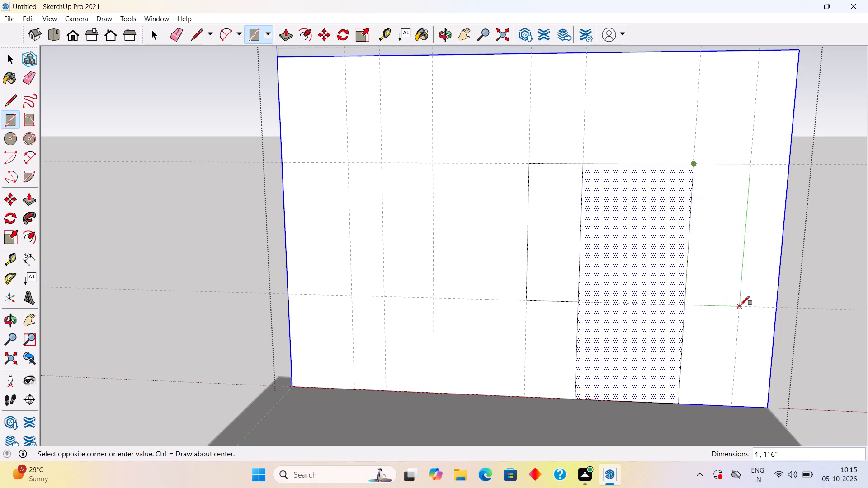
key("space")
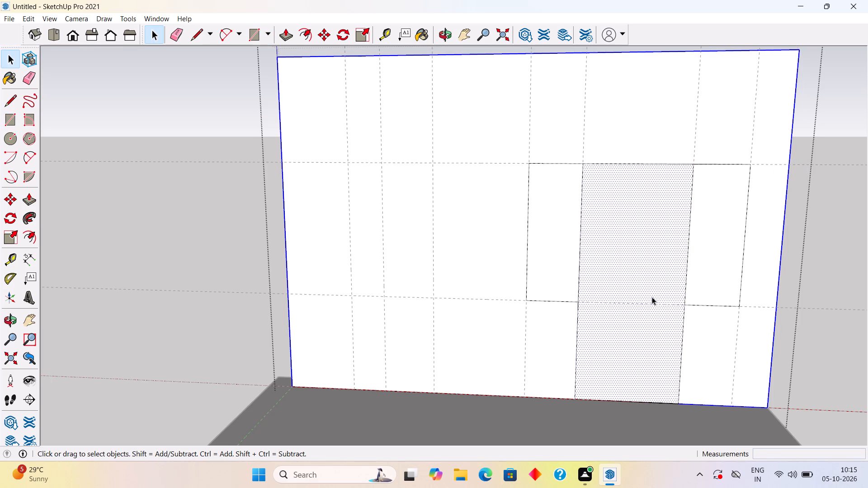
Push the door and both window faces 9" through the wall to cut the openings.
key("p")
left_click_drag(629, 343, 622, 299)
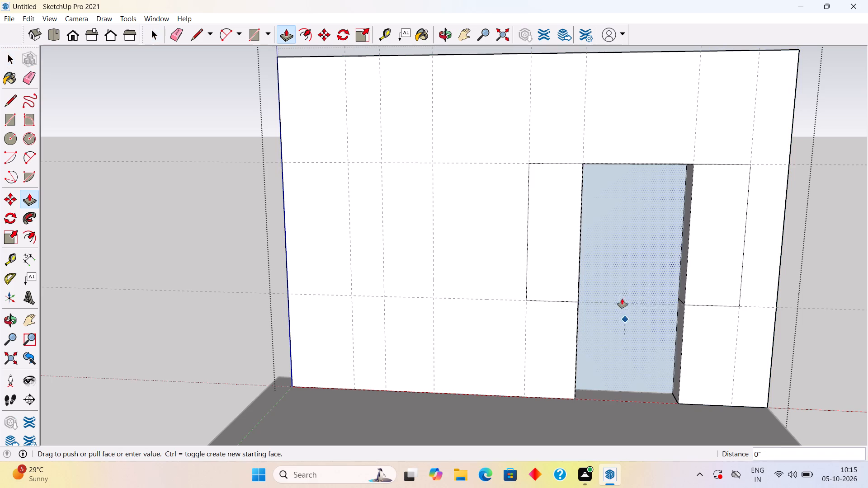
left_click_drag(622, 299, 626, 244)
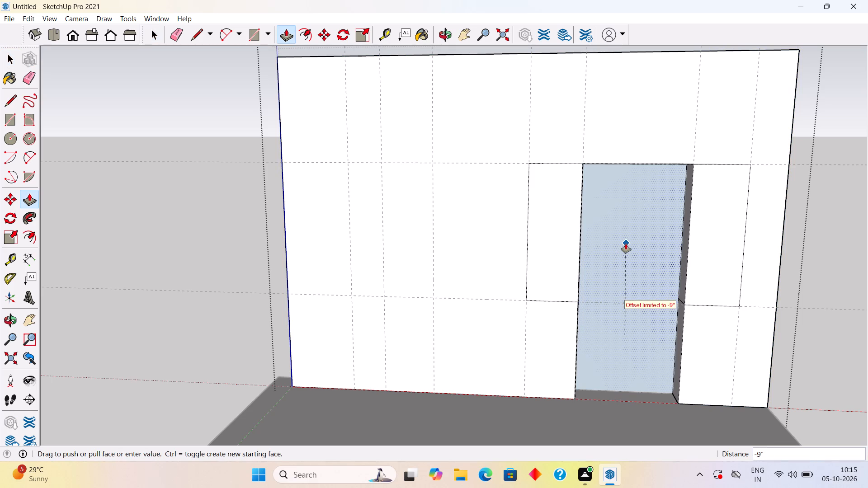
double_click(571, 253)
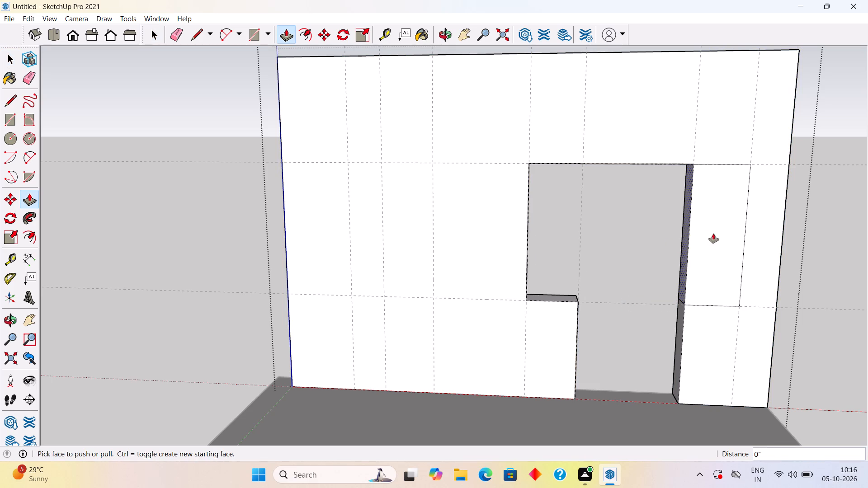
double_click(714, 234)
left_click(714, 234)
key("space")
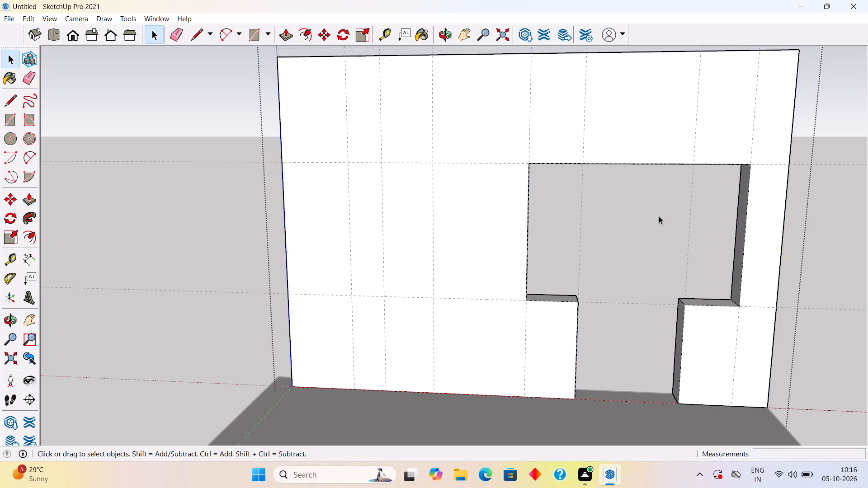
Draw a 3' by 7' rectangle across the door part of the opening, from the 7' guide to the wall base.
middle_click_drag(665, 225, 633, 208)
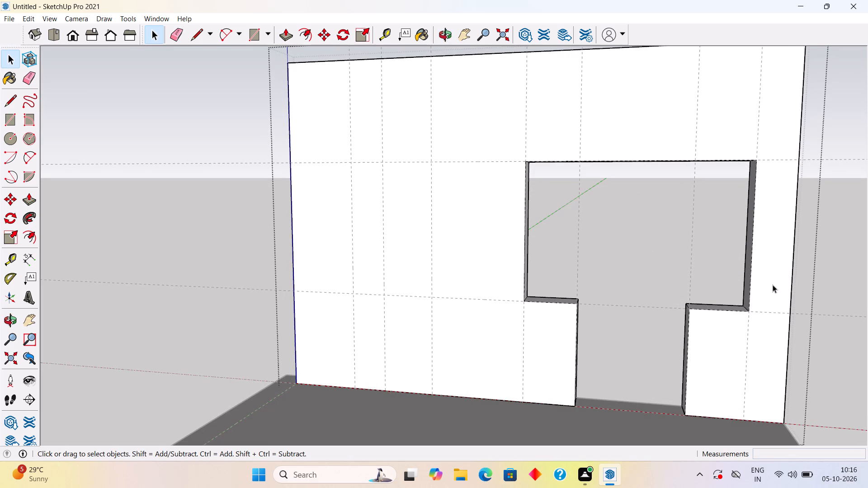
key("r")
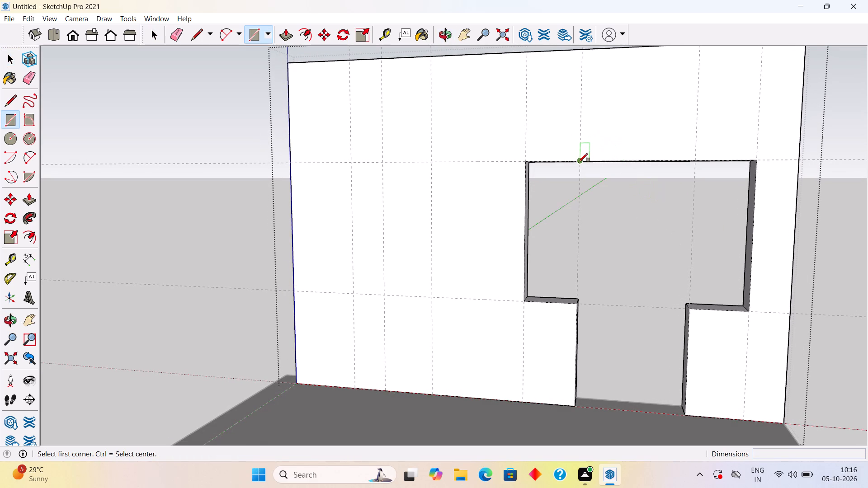
left_click(579, 162)
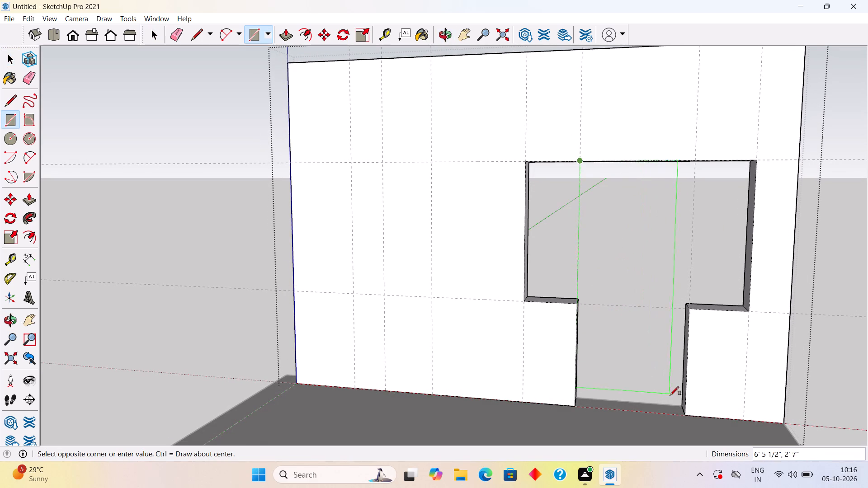
left_click(685, 417)
key("space")
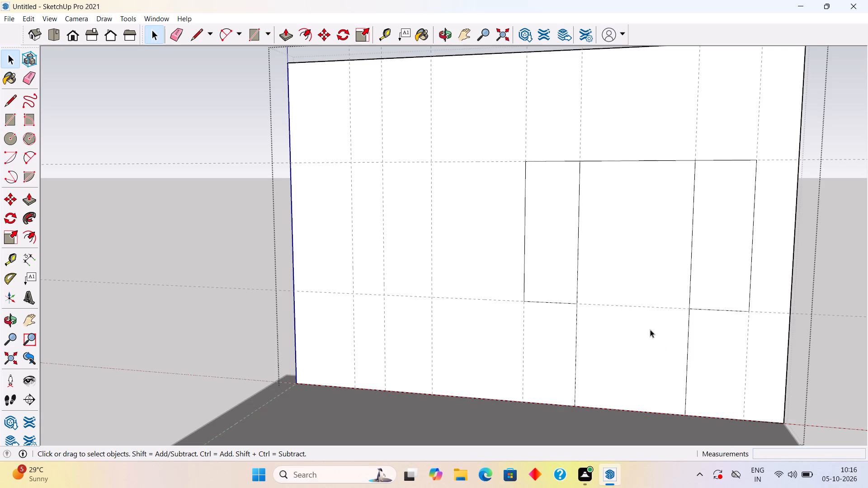
Offset the door face's outline 3" inward and delete the inner face to leave a frame.
key("f")
left_click(593, 332)
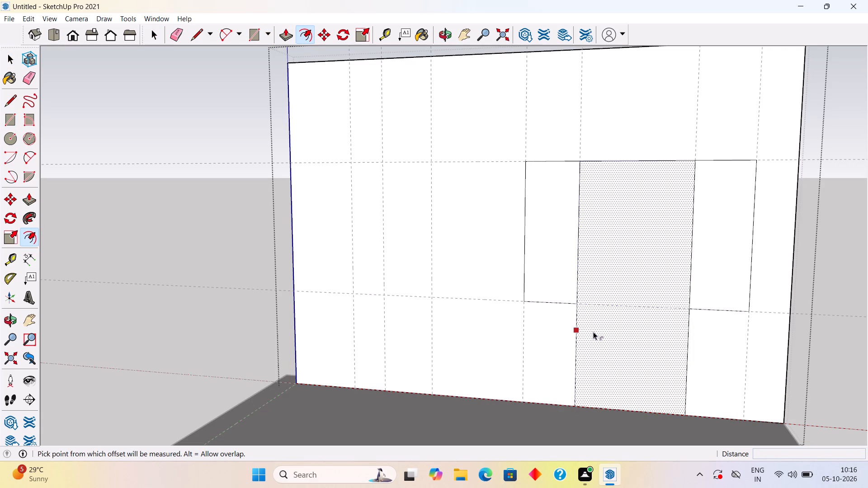
type("3\"")
key("Return")
key("space")
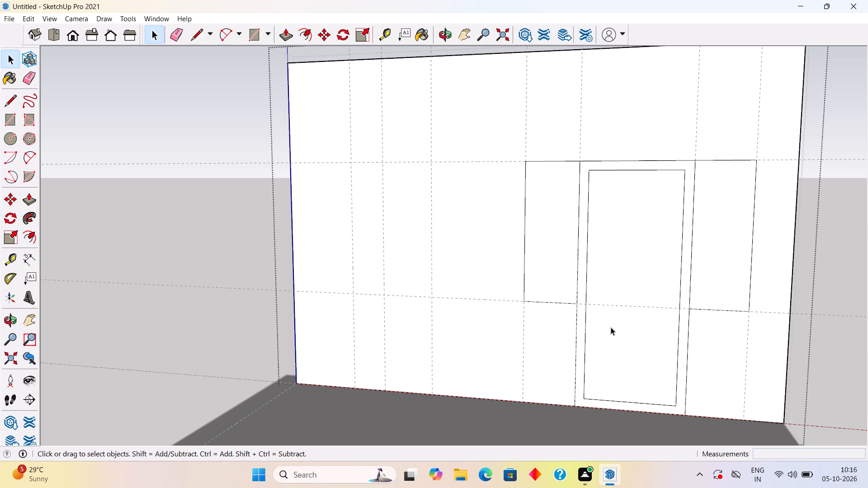
left_click(611, 327)
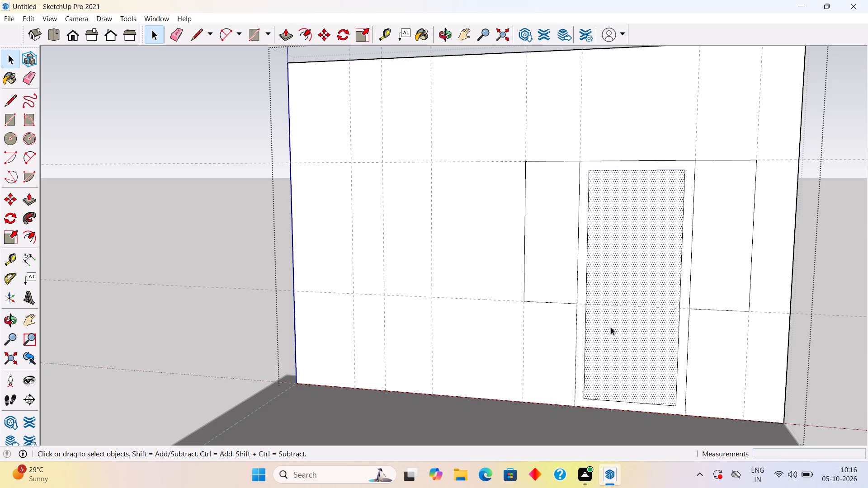
key("Delete")
Pull the door frame face 3" out from the wall.
key("p")
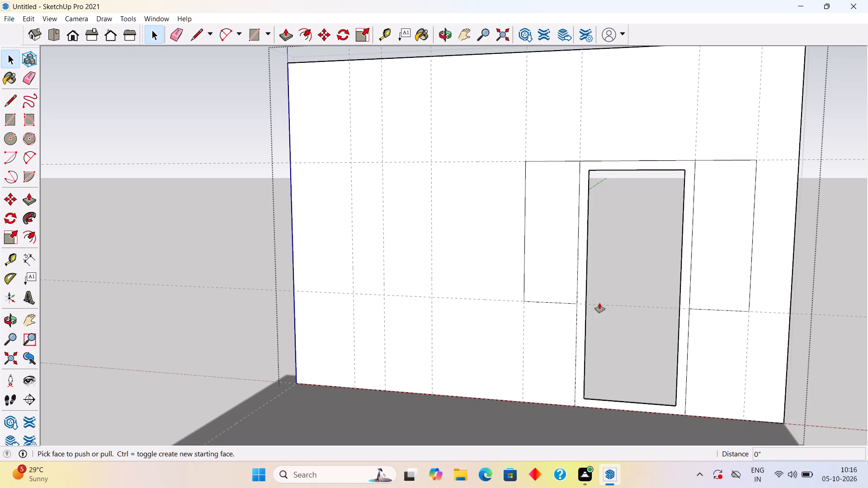
left_click(577, 333)
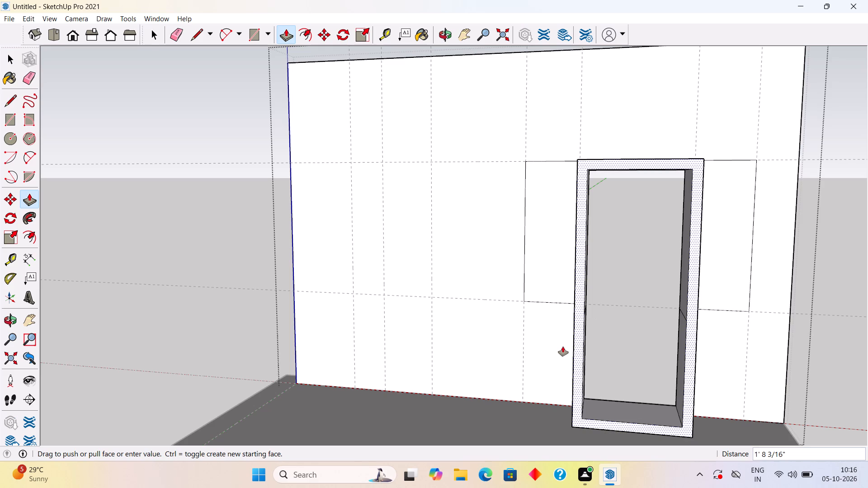
type("3\"")
key("Return")
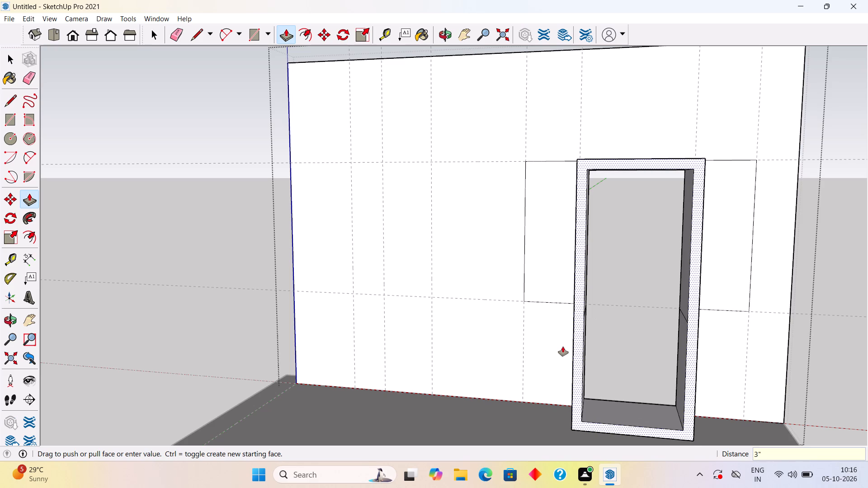
key("space")
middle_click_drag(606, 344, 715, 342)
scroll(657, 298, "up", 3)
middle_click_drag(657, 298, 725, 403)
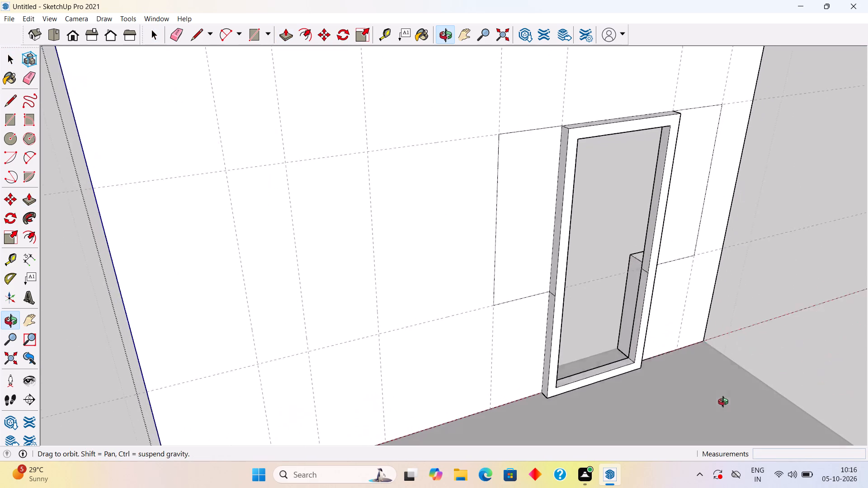
Inspect the pulled-out door frame and the wall from above and from both ends.
middle_click_drag(725, 403, 836, 486)
scroll(836, 486, "down", 1)
scroll(784, 474, "down", 2)
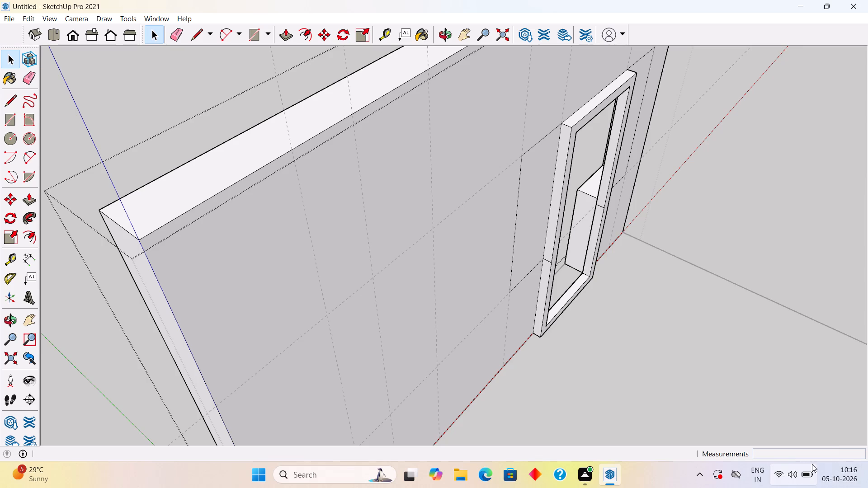
scroll(812, 464, "down", 2)
scroll(867, 95, "down", 2)
scroll(865, 55, "down", 4)
middle_click_drag(686, 165, 611, 186)
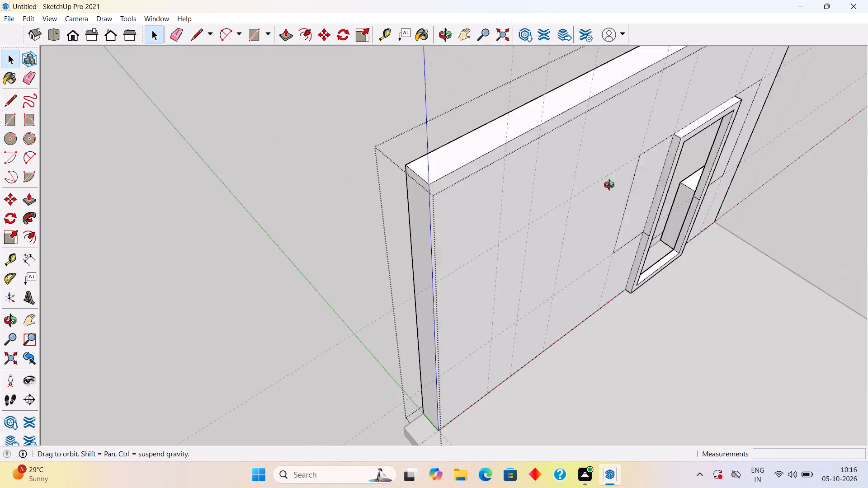
middle_click_drag(611, 186, 453, 189)
scroll(453, 189, "down", 3)
middle_click_drag(682, 233, 381, 146)
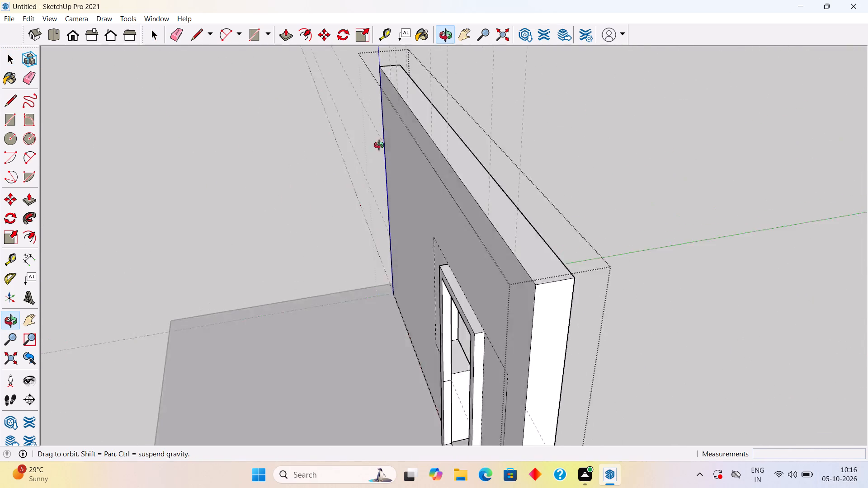
middle_click_drag(381, 146, 693, 229)
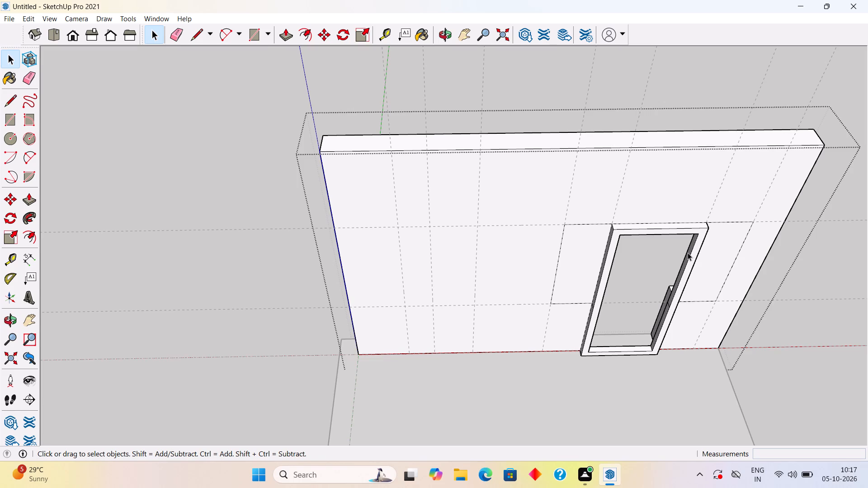
scroll(733, 230, "up", 2)
middle_click_drag(734, 245, 701, 211)
middle_click_drag(701, 211, 685, 193)
middle_click_drag(705, 242, 701, 207)
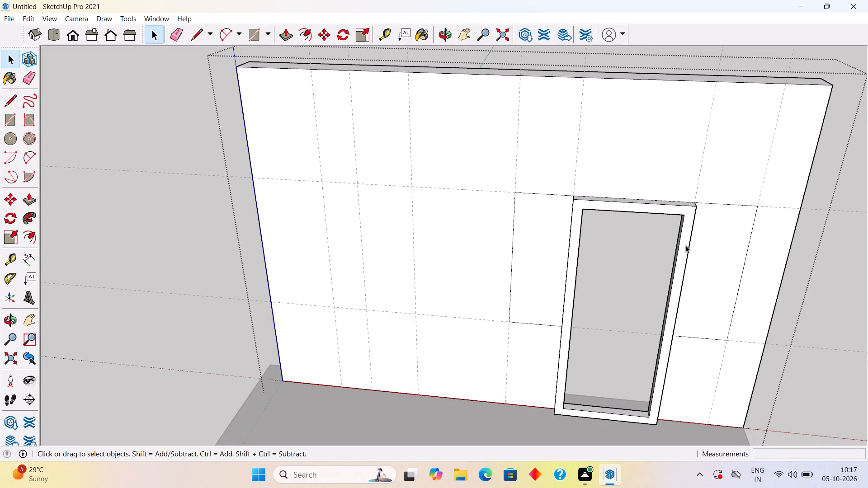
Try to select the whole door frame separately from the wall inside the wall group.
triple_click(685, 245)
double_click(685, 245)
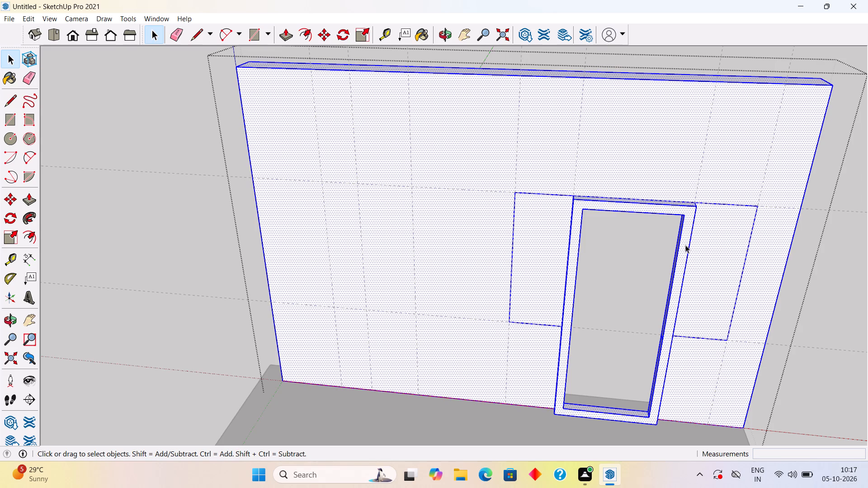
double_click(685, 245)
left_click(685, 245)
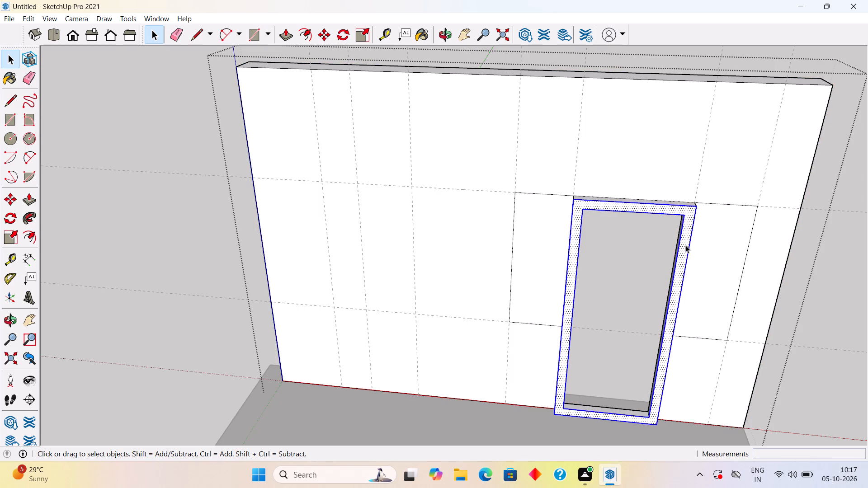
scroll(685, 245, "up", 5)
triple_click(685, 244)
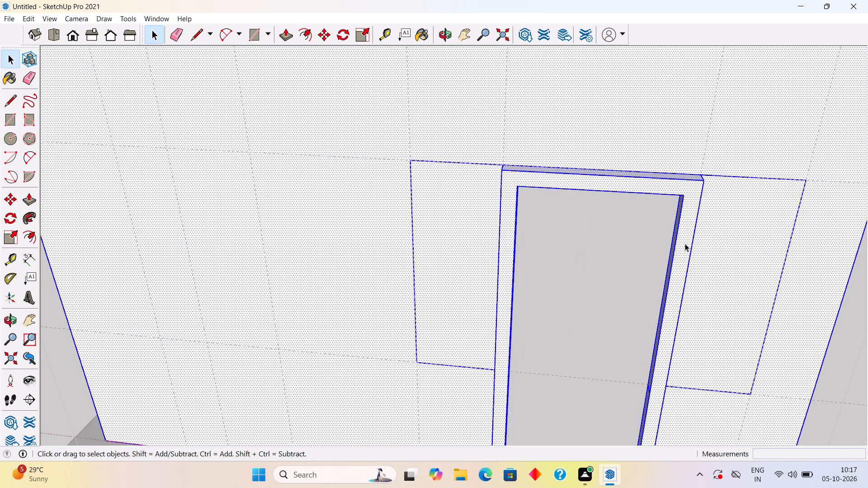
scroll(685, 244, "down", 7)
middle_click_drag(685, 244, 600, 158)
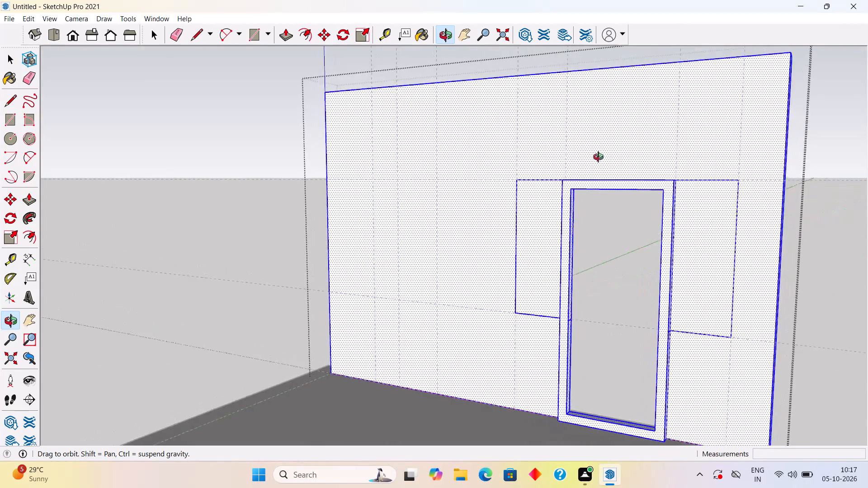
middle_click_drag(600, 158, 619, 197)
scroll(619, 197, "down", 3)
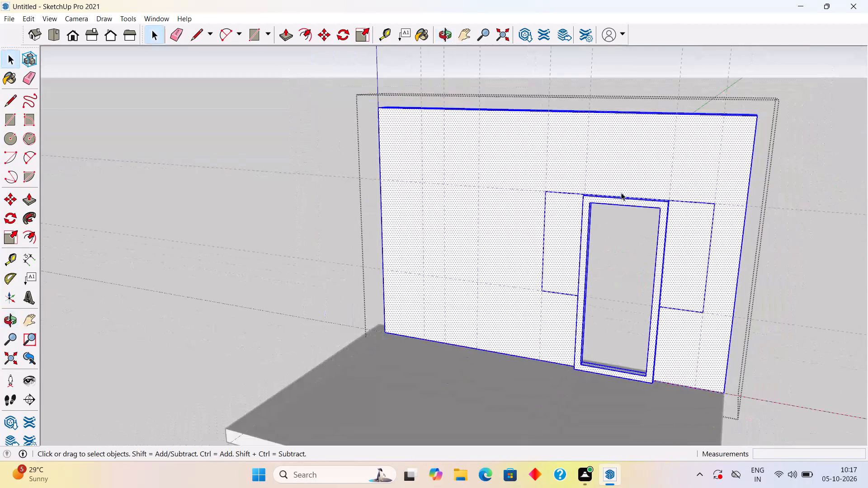
Undo the door frame's pull, inner-face deletion, offset and rectangle, and leave the wall group.
key("ctrl+z")
key("ctrl+z")
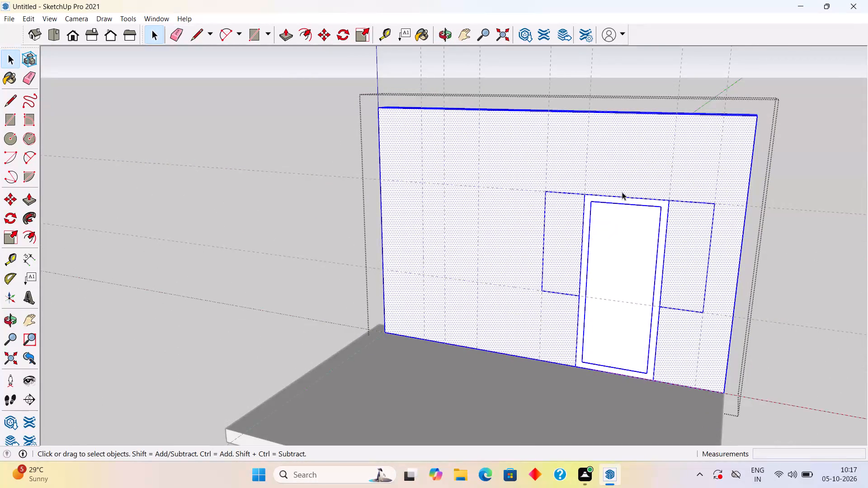
key("ctrl+z")
key("ctrl+z")
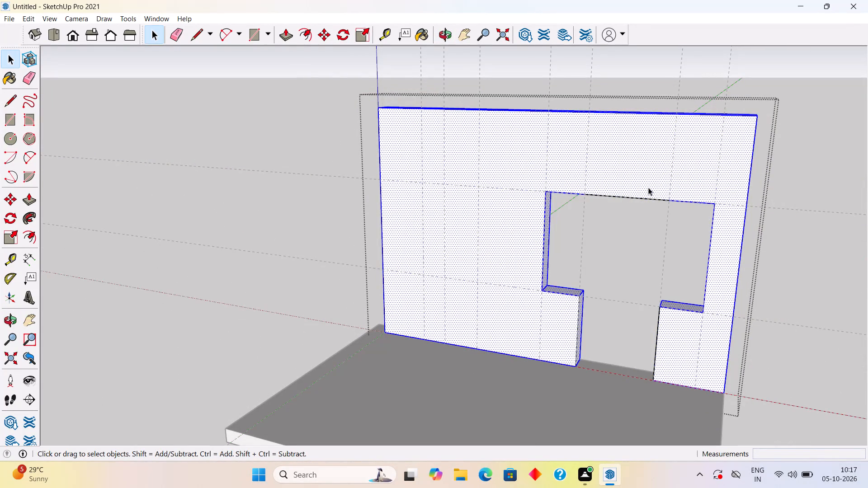
left_click(780, 194)
Draw a 3' by 7' rectangle over the door part of the opening, outside the wall group.
middle_click_drag(643, 309, 689, 341)
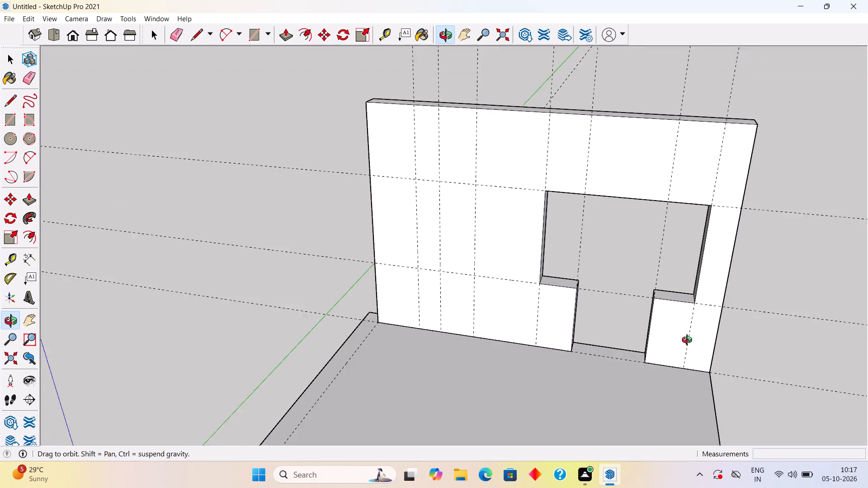
middle_click_drag(689, 341, 689, 343)
scroll(670, 343, "up", 1)
middle_click_drag(670, 343, 753, 377)
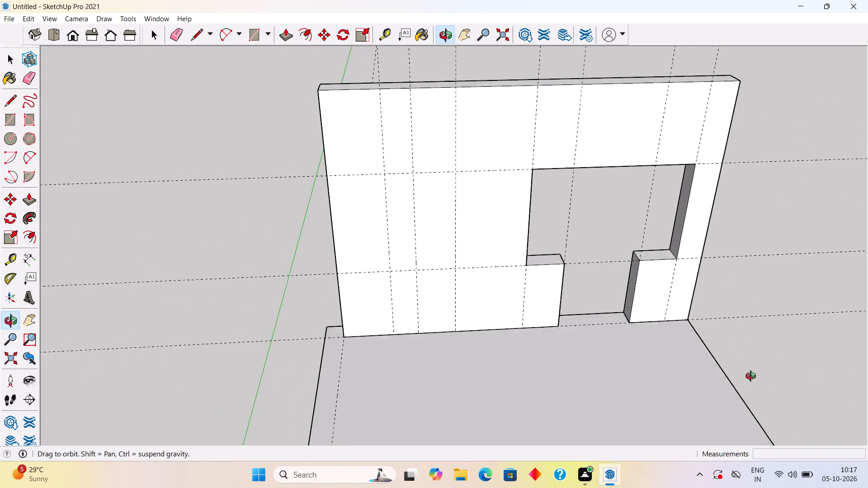
middle_click_drag(753, 377, 760, 369)
scroll(654, 309, "up", 4)
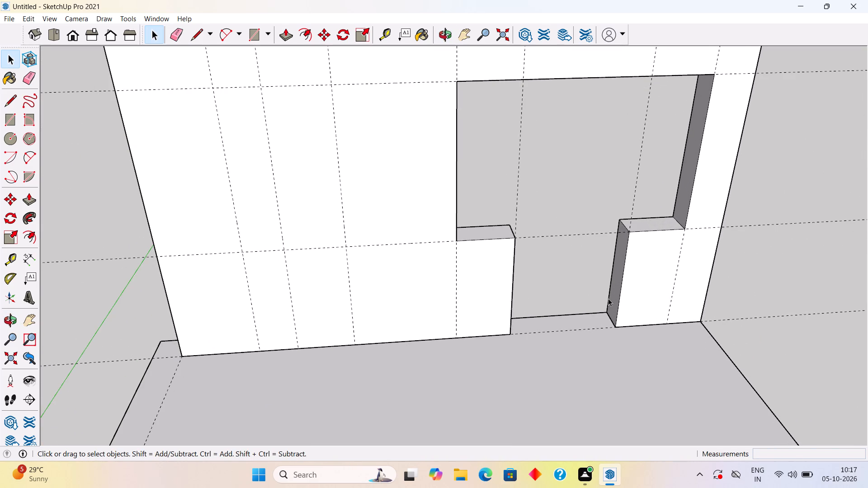
key("r")
left_click(525, 80)
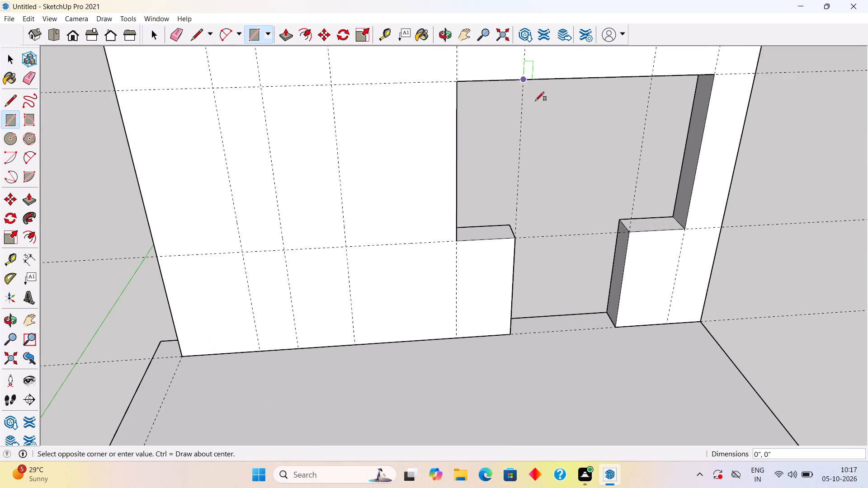
left_click(615, 327)
key("space")
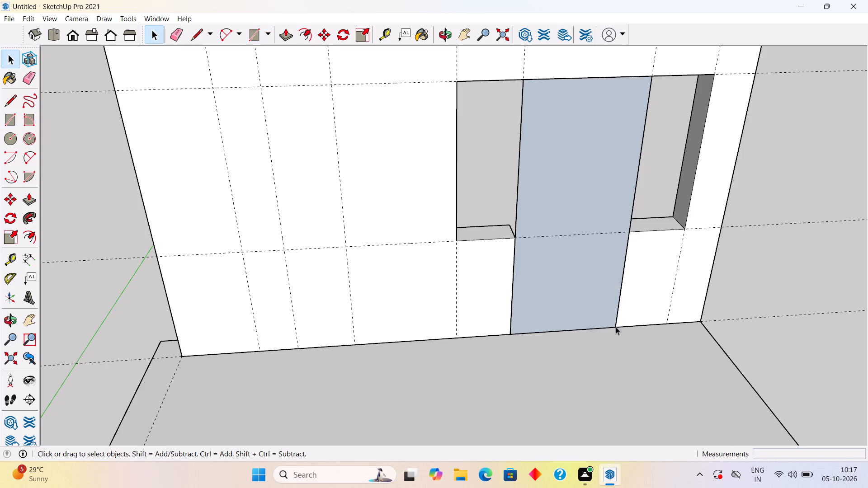
Offset the door rectangle's outline 3" inward and delete the inner face to leave a frame.
key("f")
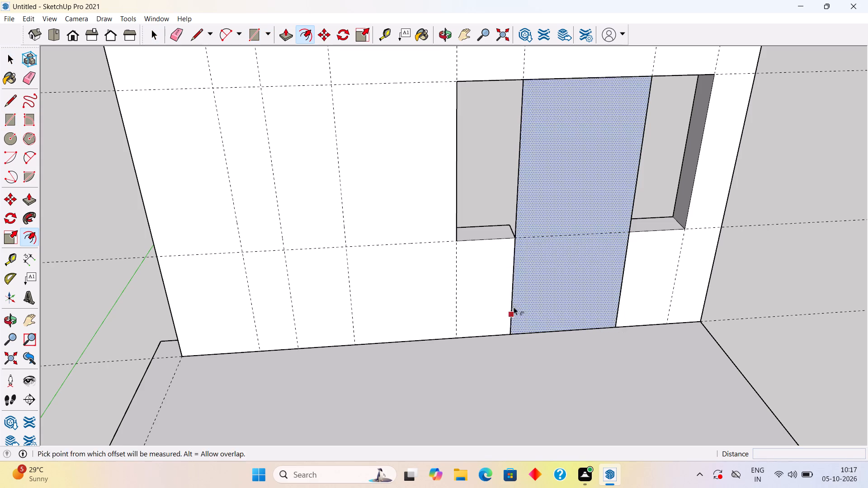
left_click(523, 301)
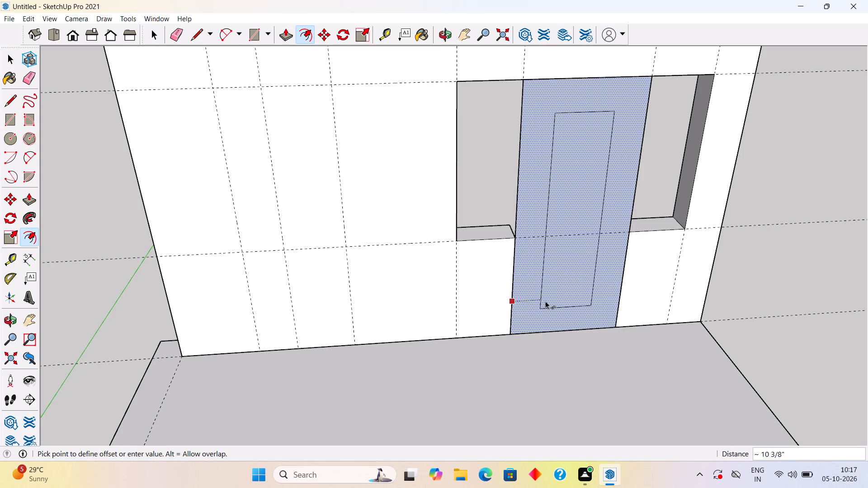
type("3\"")
key("Return")
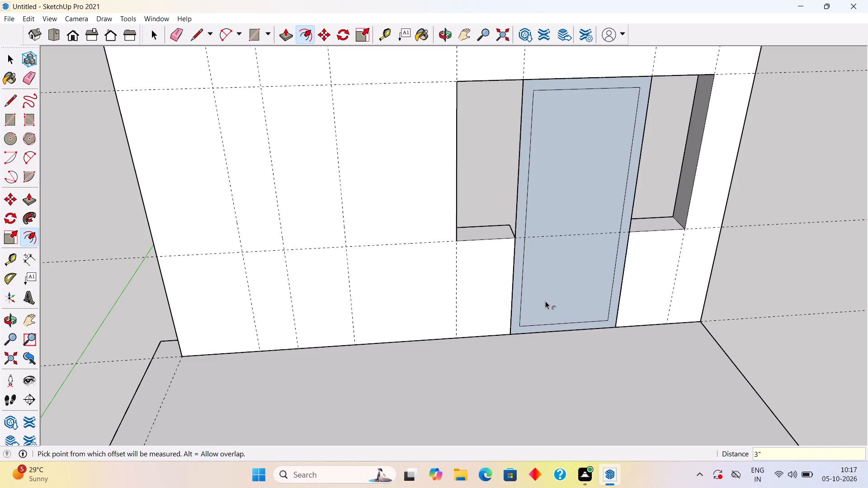
key("space")
left_click(546, 301)
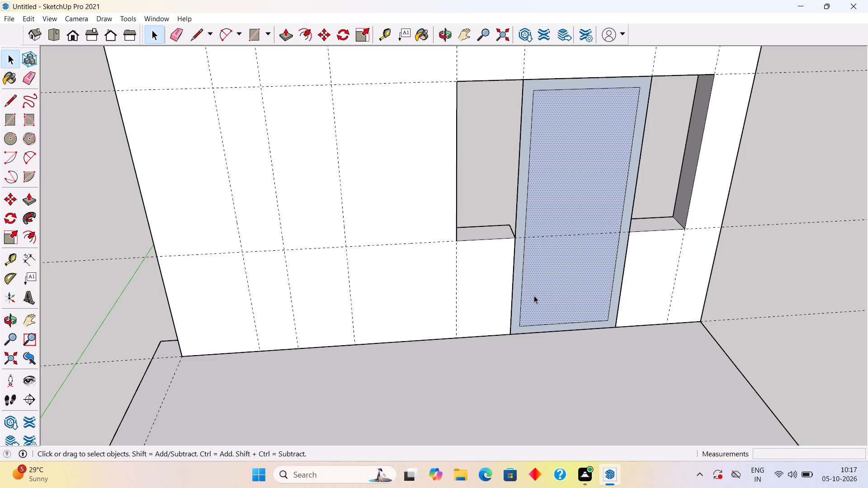
key("Delete")
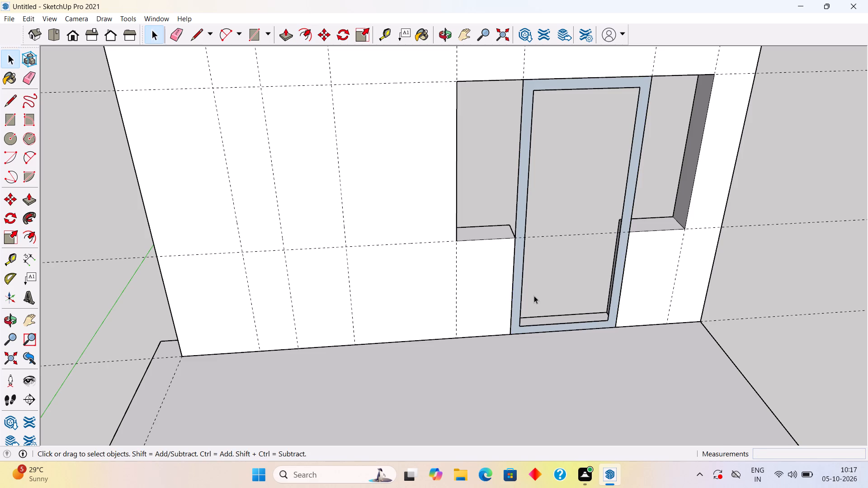
Pull the door frame face 4" out from the wall.
key("p")
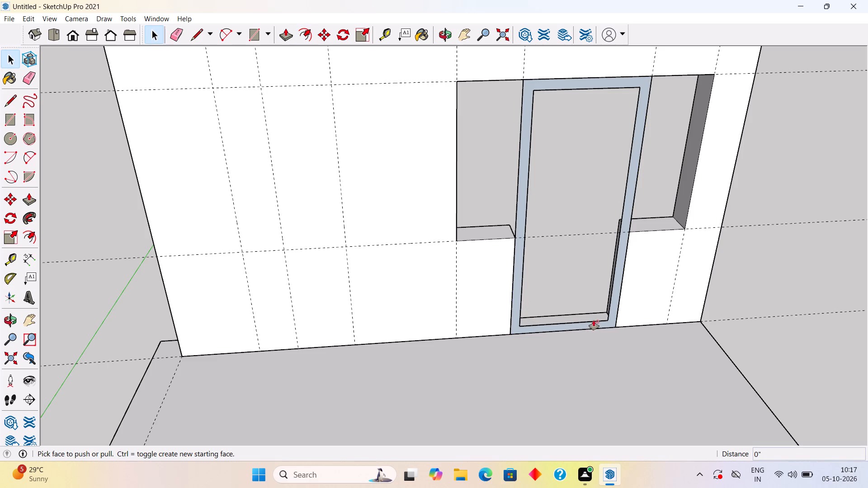
middle_click_drag(607, 288, 441, 378)
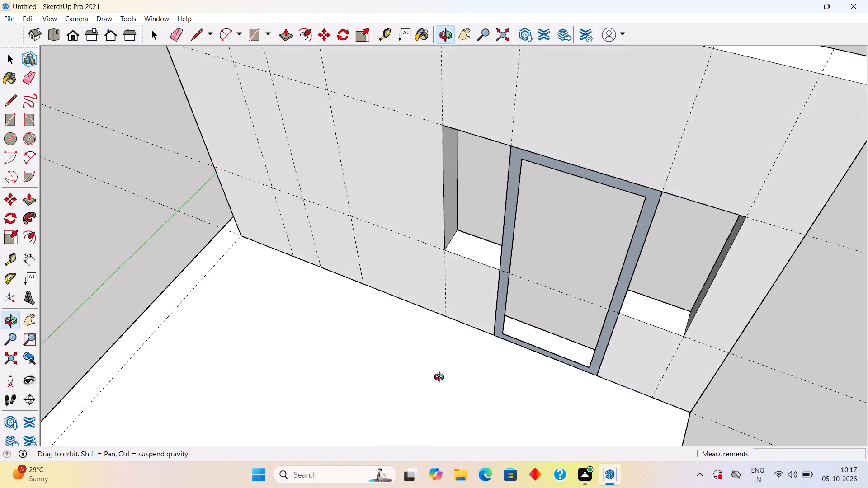
middle_click_drag(441, 378, 606, 315)
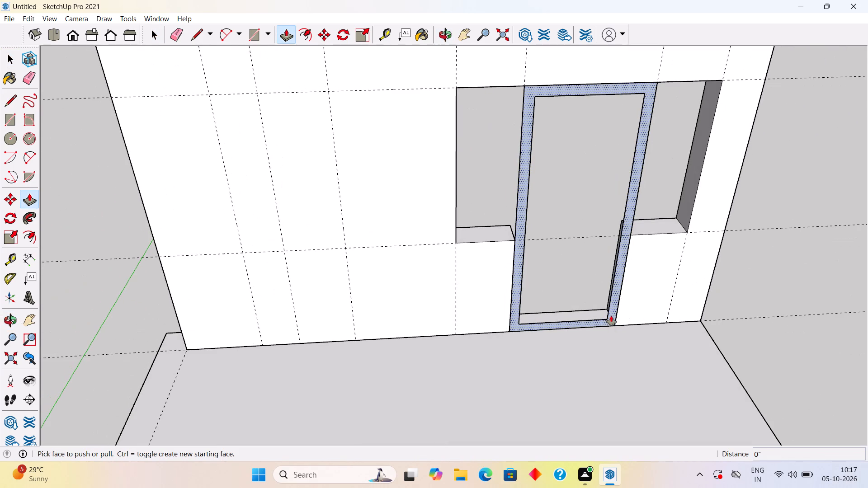
left_click(612, 316)
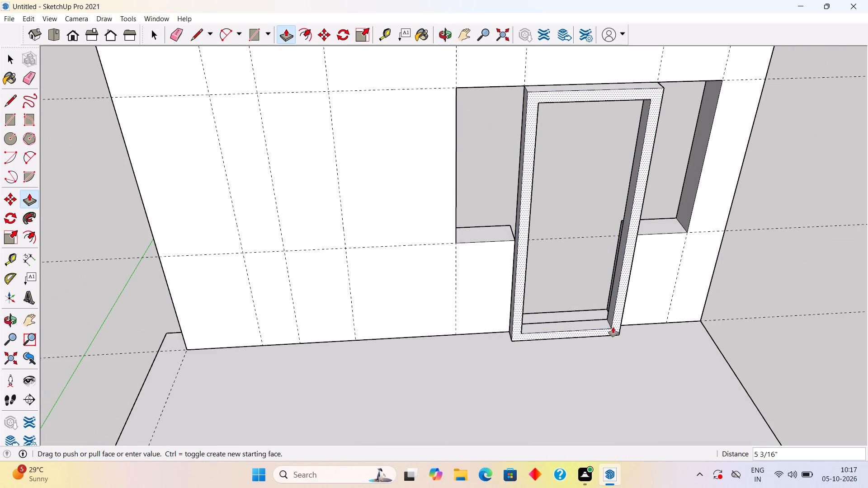
type("4\"")
key("Return")
key("space")
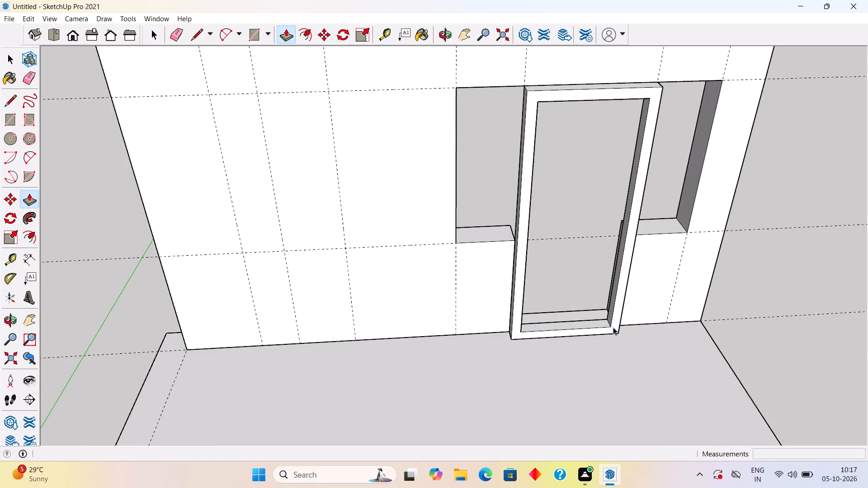
Make the entire door frame a group.
triple_click(613, 327)
right_click(613, 327)
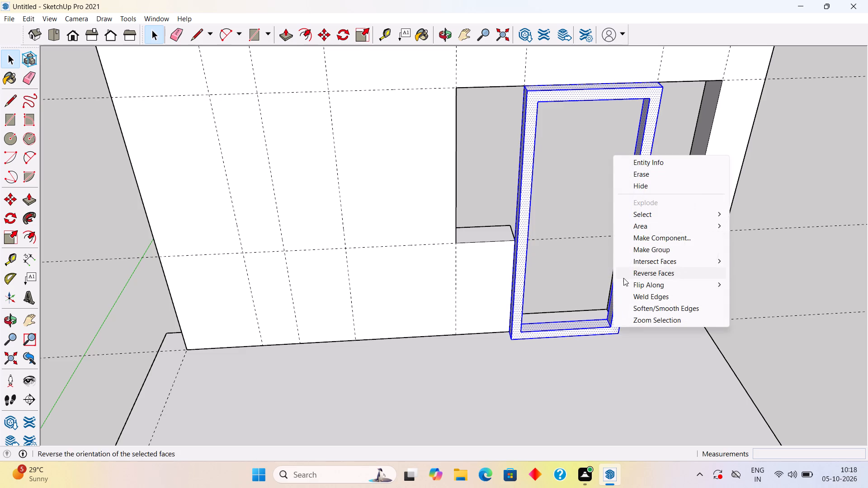
left_click(648, 249)
Draw a 2' 6" by 6' 6" door panel rectangle between the inner corners of the frame's front.
scroll(648, 249, "down", 4)
middle_click_drag(617, 248, 538, 211)
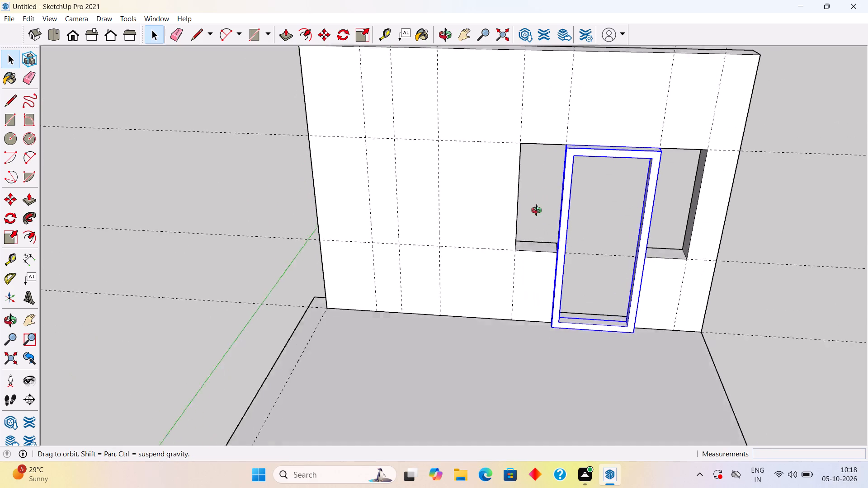
middle_click_drag(538, 211, 517, 174)
scroll(632, 192, "up", 4)
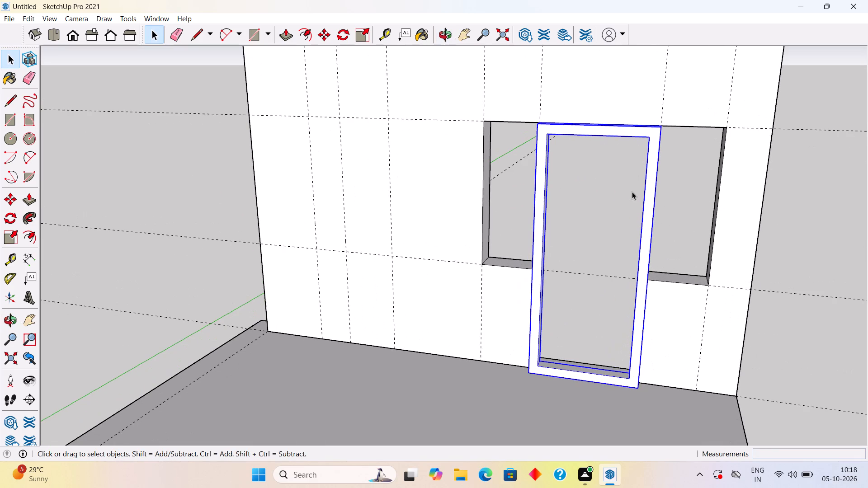
key("r")
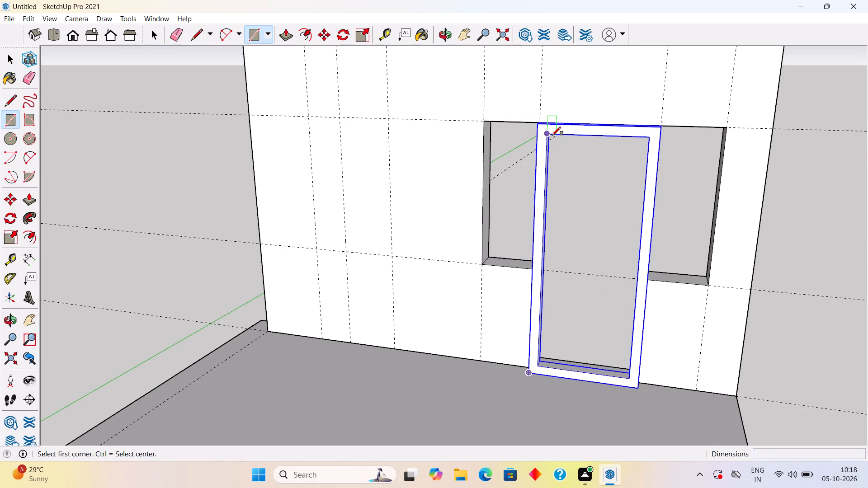
left_click(552, 136)
scroll(635, 309, "up", 3)
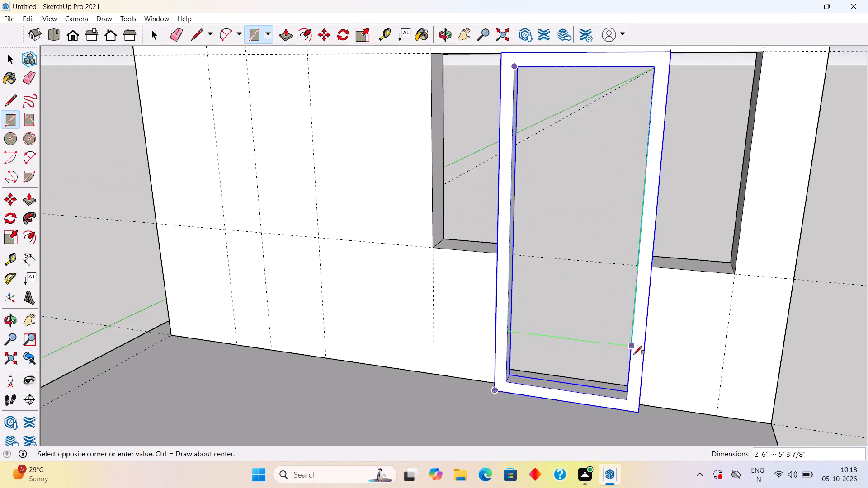
left_click(629, 399)
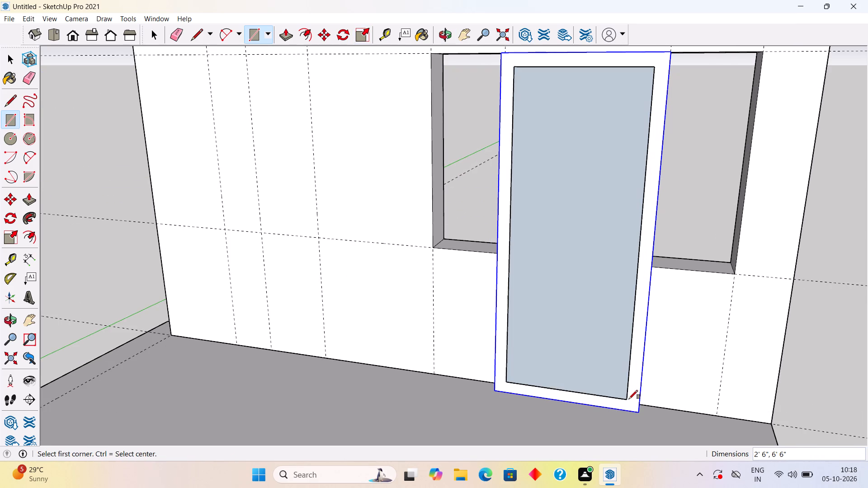
key("space")
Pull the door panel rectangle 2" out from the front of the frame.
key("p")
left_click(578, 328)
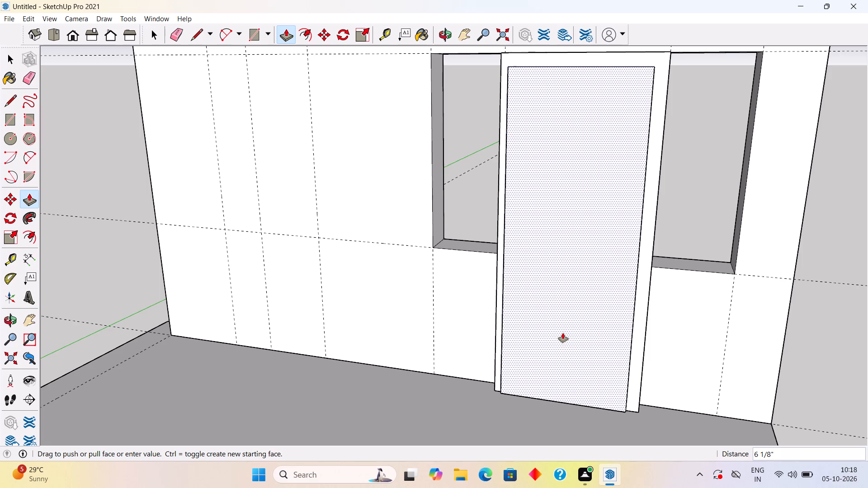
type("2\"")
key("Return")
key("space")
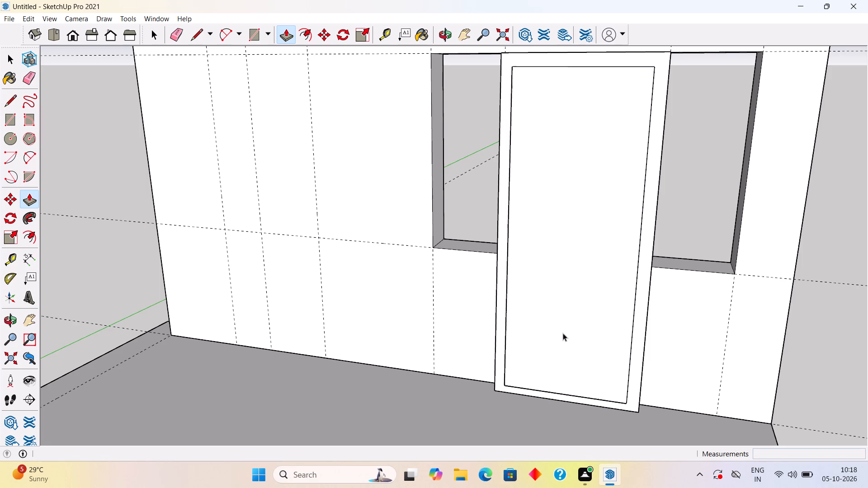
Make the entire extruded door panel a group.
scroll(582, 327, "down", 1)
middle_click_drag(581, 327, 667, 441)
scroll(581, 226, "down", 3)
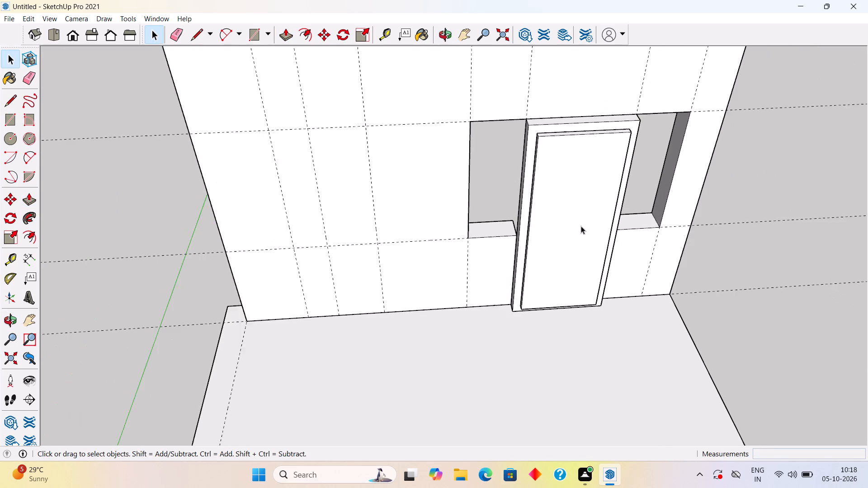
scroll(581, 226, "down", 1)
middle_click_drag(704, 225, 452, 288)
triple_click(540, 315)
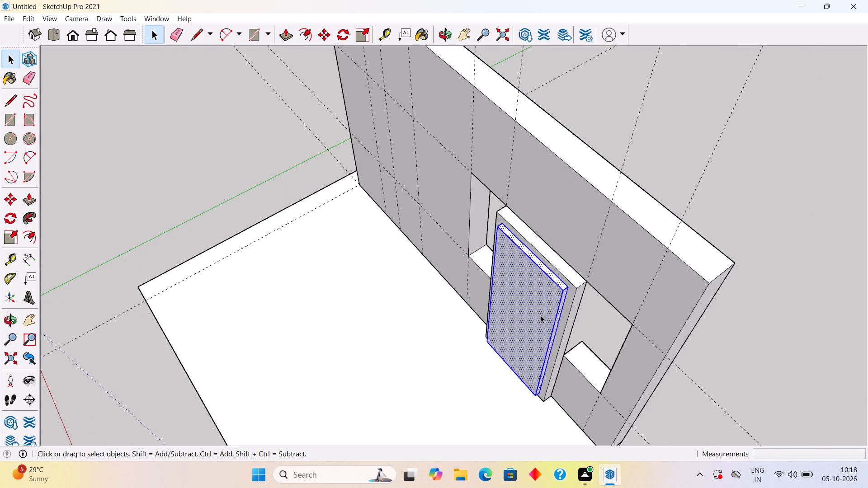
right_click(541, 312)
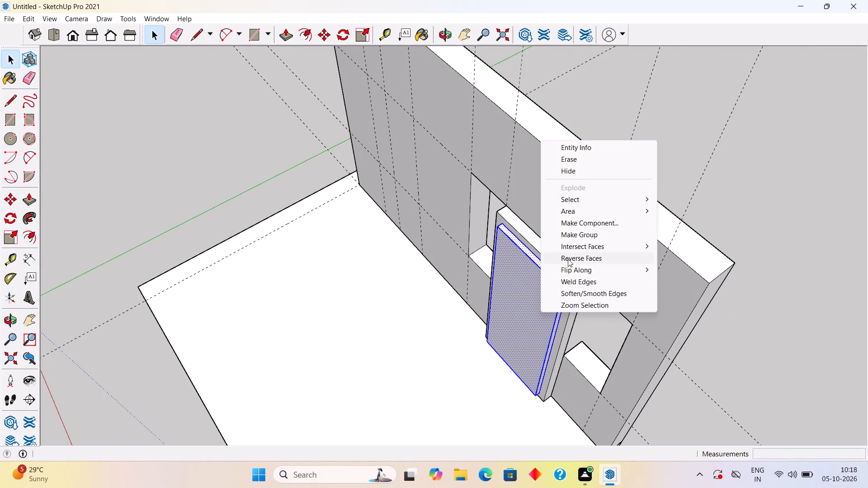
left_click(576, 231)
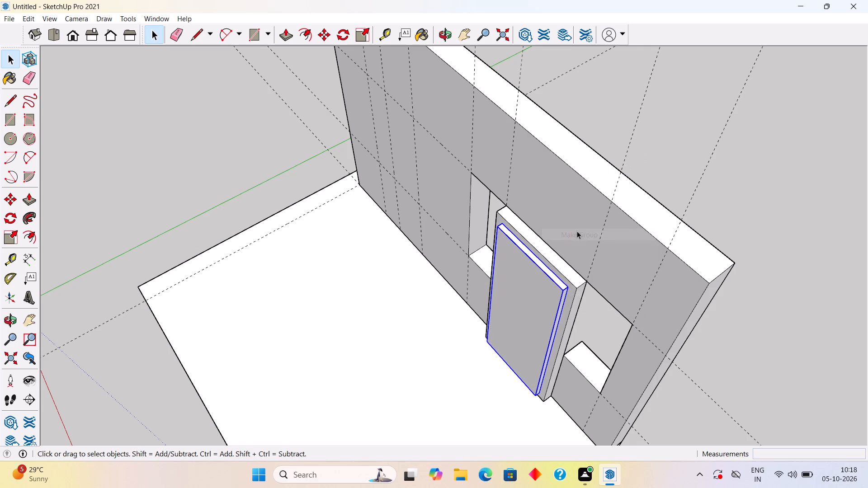
Examine how the door panel and the frame's bottom rail meet the floor.
scroll(577, 231, "down", 5)
scroll(596, 382, "up", 2)
middle_click_drag(619, 381, 610, 312)
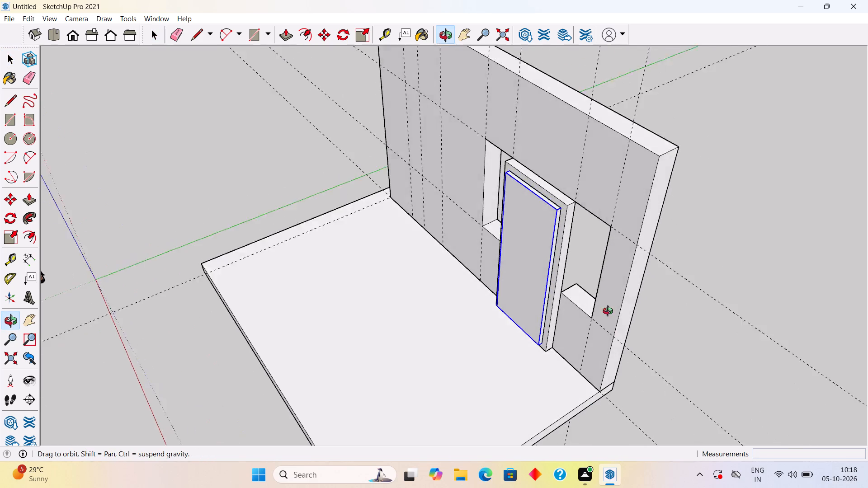
middle_click_drag(610, 312, 605, 298)
scroll(599, 340, "up", 4)
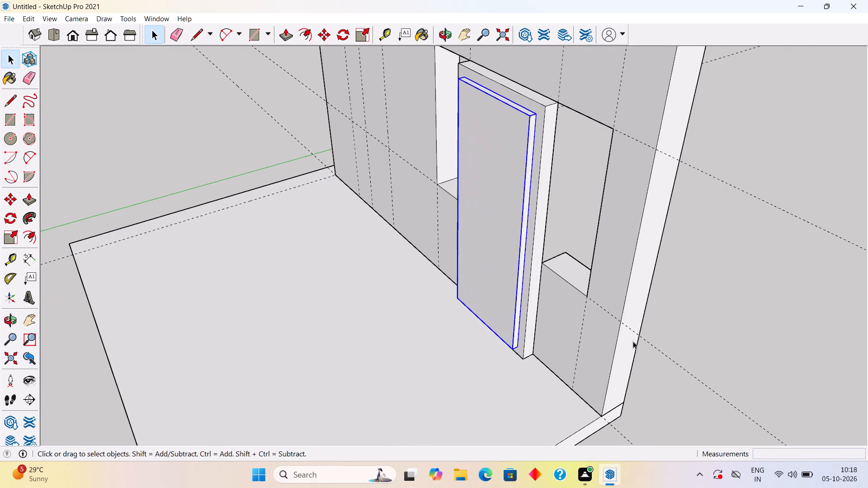
middle_click_drag(634, 335, 601, 256)
scroll(535, 349, "up", 3)
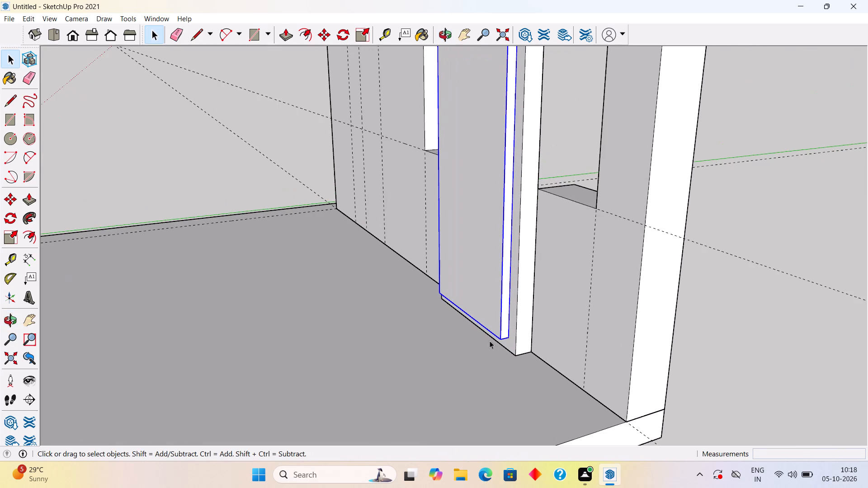
scroll(506, 327, "up", 2)
middle_click_drag(512, 323, 661, 347)
scroll(661, 347, "up", 1)
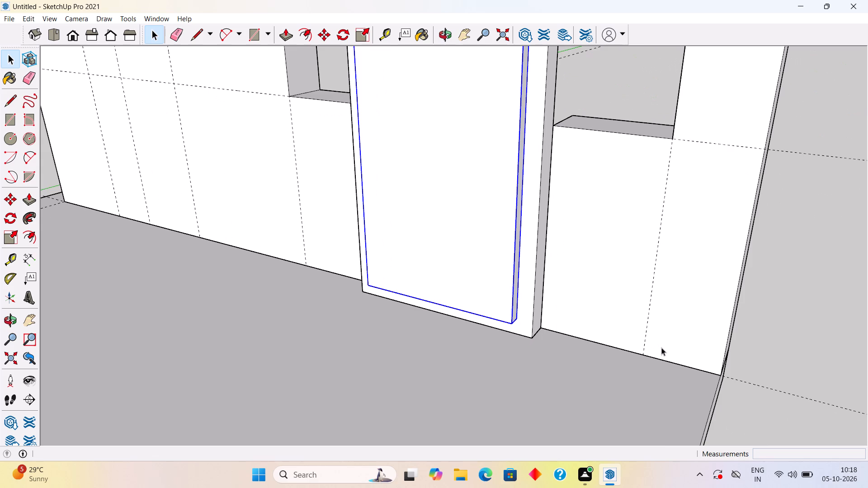
middle_click_drag(491, 335, 588, 361)
scroll(573, 295, "up", 5)
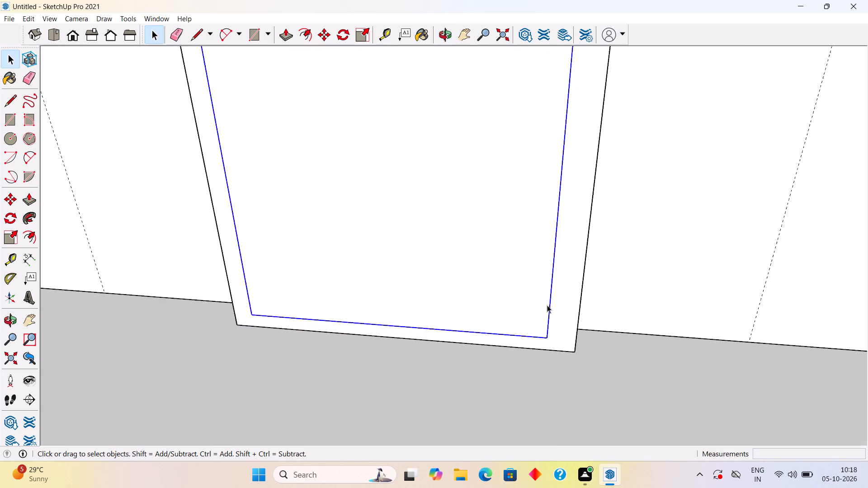
scroll(547, 305, "up", 3)
middle_click_drag(556, 314, 594, 327)
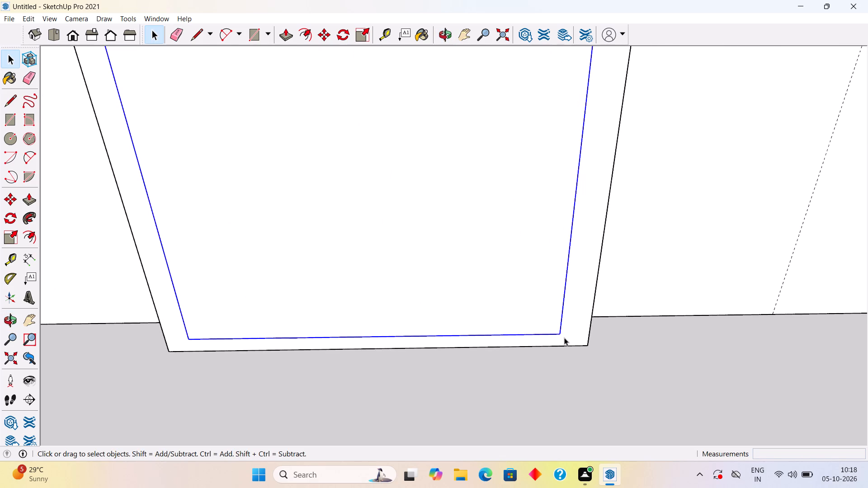
scroll(564, 338, "down", 2)
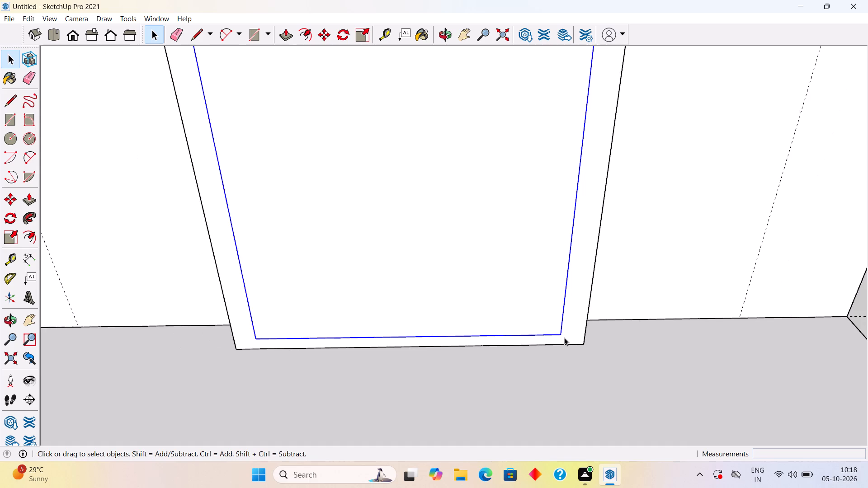
scroll(564, 338, "down", 2)
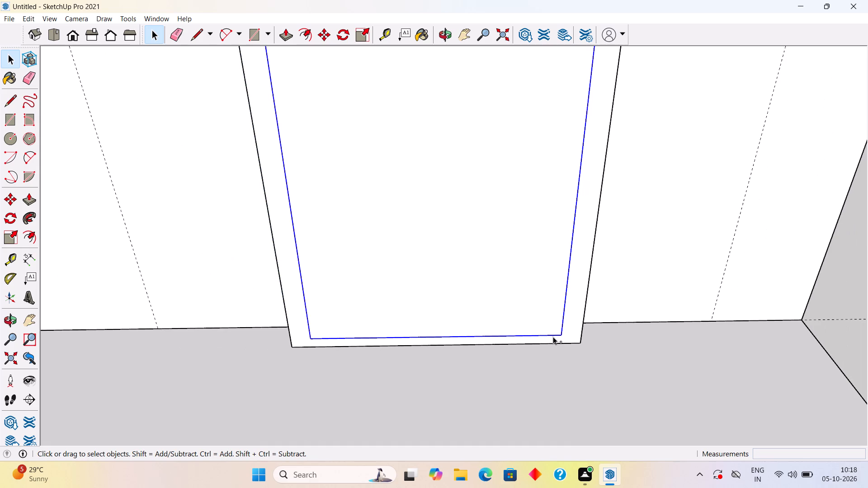
Undo the door panel's grouping, extrusion and rectangle, plus the door frame's grouping and 4" extrusion.
key("ctrl+z")
key("ctrl+z")
key("ctrl+z")
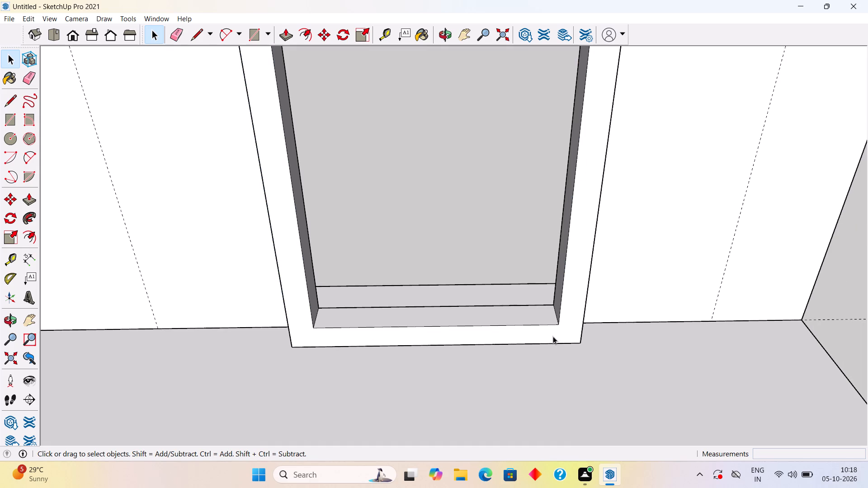
key("ctrl+z")
key("ctrl+z")
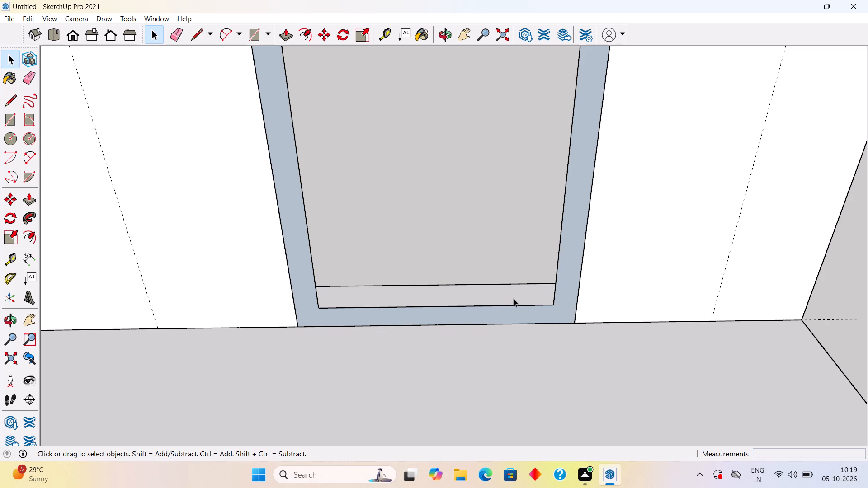
Draw two 3" vertical lines from the flat door frame's inner bottom corners down to the floor line.
key("l")
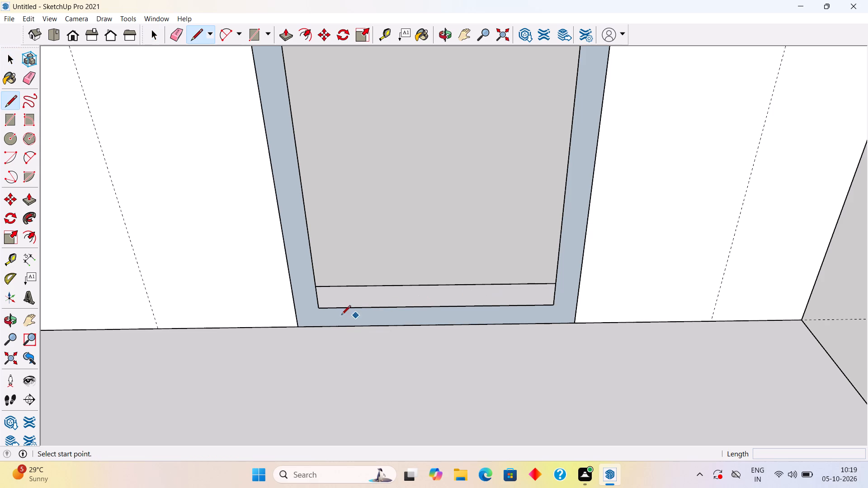
left_click(320, 309)
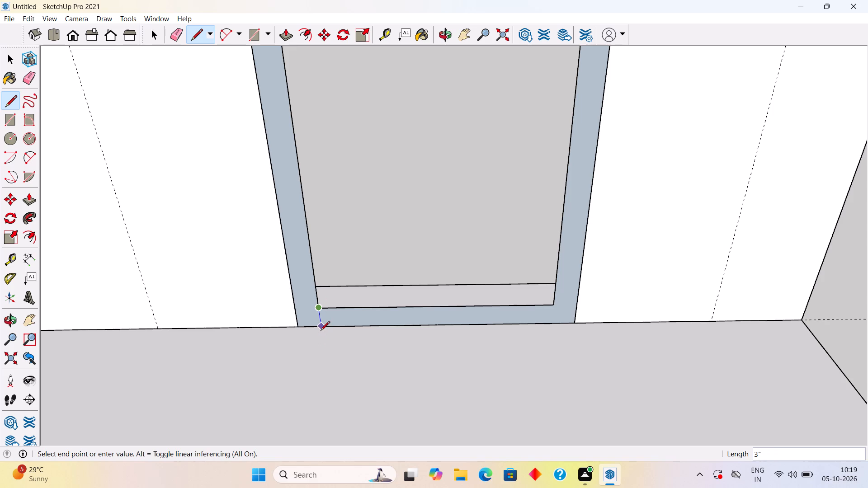
left_click(321, 329)
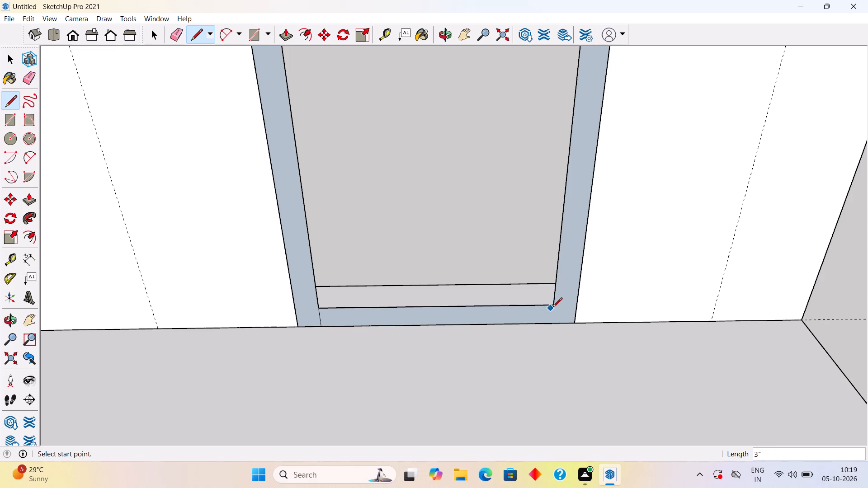
left_click(553, 307)
left_click(555, 324)
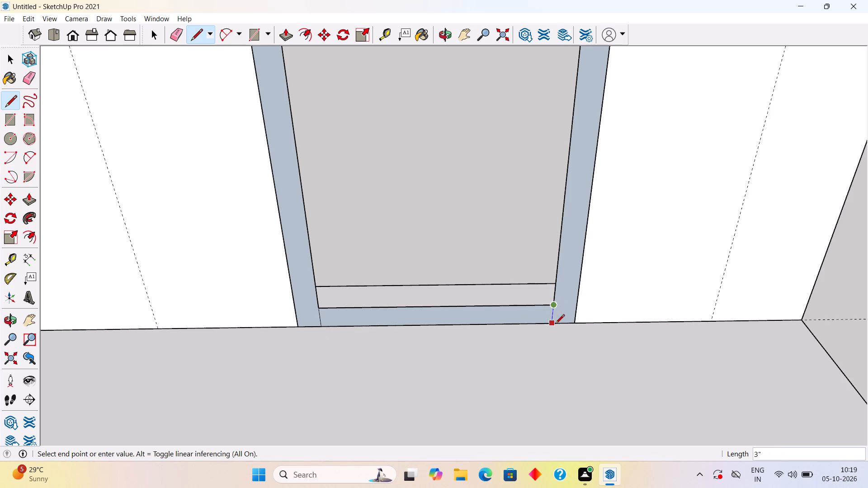
key("space")
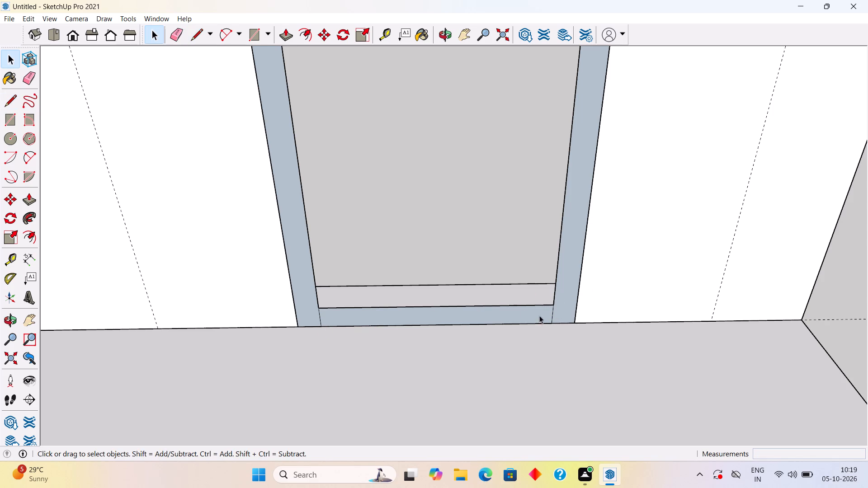
Delete the upper and floor edges of the bottom rail between the jambs to leave the frame open at the floor.
left_click(467, 307)
key("Delete")
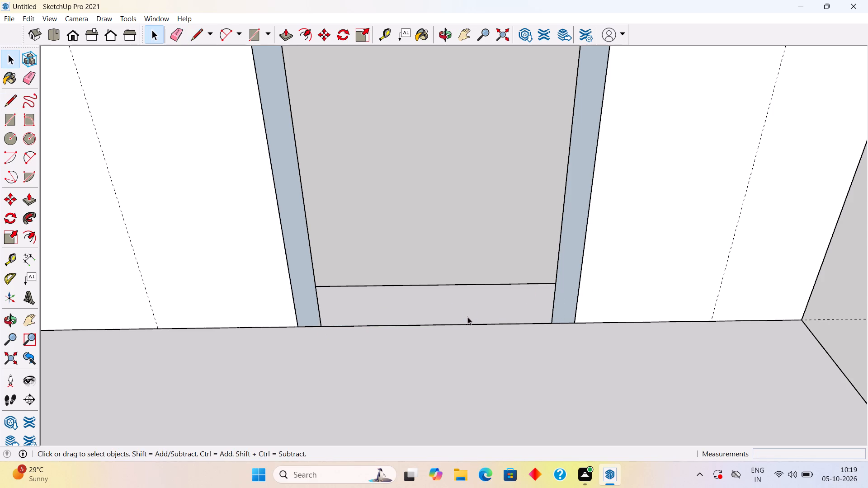
left_click(467, 325)
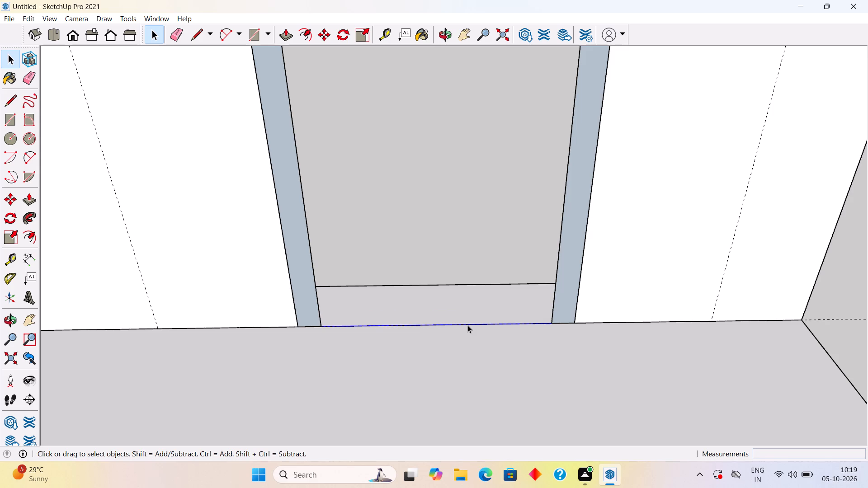
key("Delete")
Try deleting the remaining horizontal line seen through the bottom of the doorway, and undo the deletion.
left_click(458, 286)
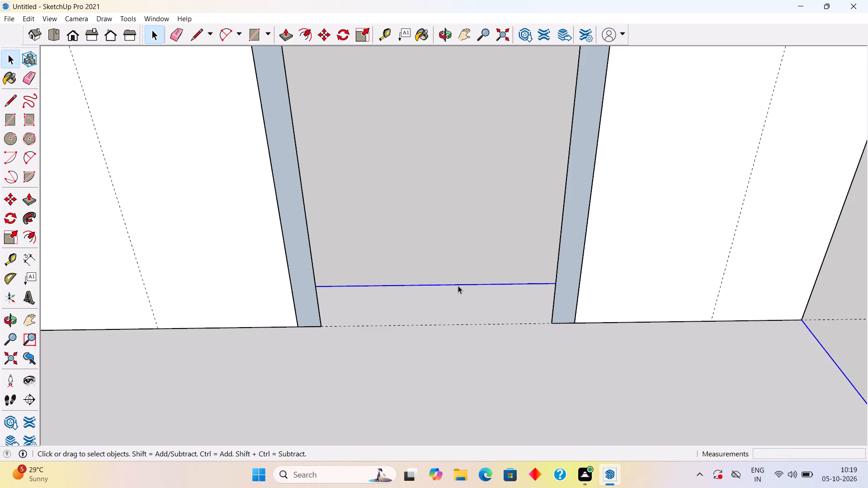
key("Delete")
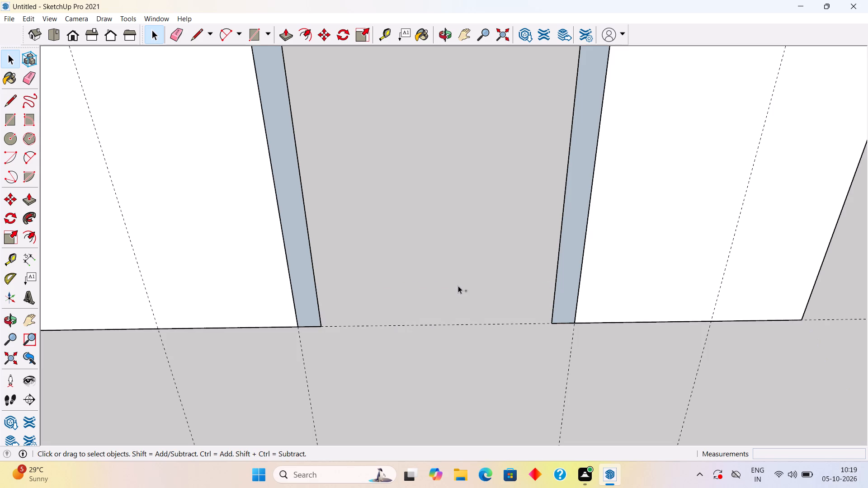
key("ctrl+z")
Pull the three-sided door frame face 6" out from the wall.
scroll(458, 286, "down", 16)
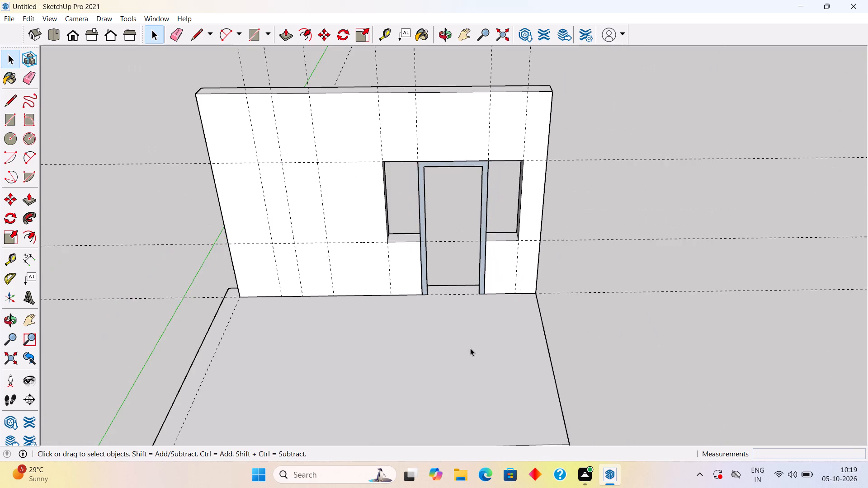
middle_click_drag(470, 348, 468, 357)
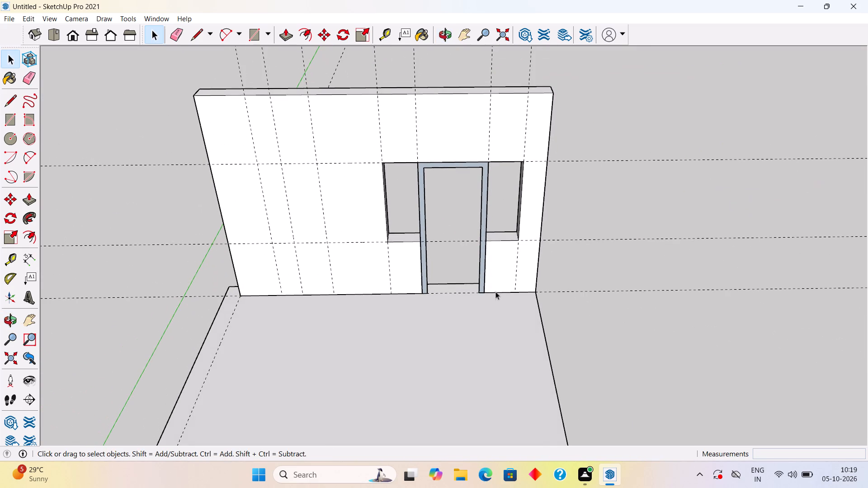
middle_click_drag(499, 281, 529, 241)
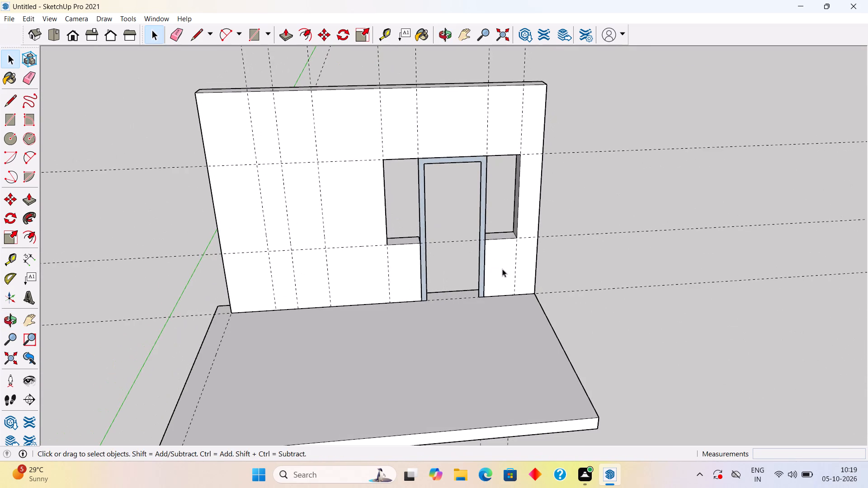
scroll(504, 276, "up", 10)
left_click(455, 290)
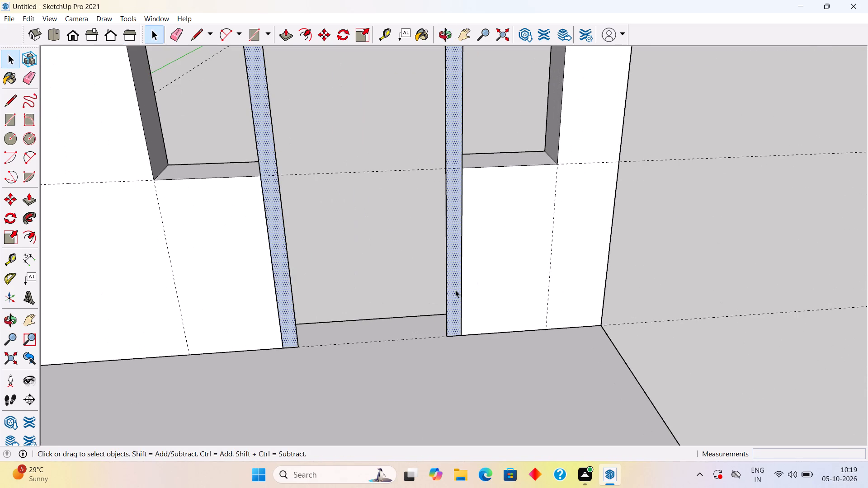
key("p")
left_click(455, 290)
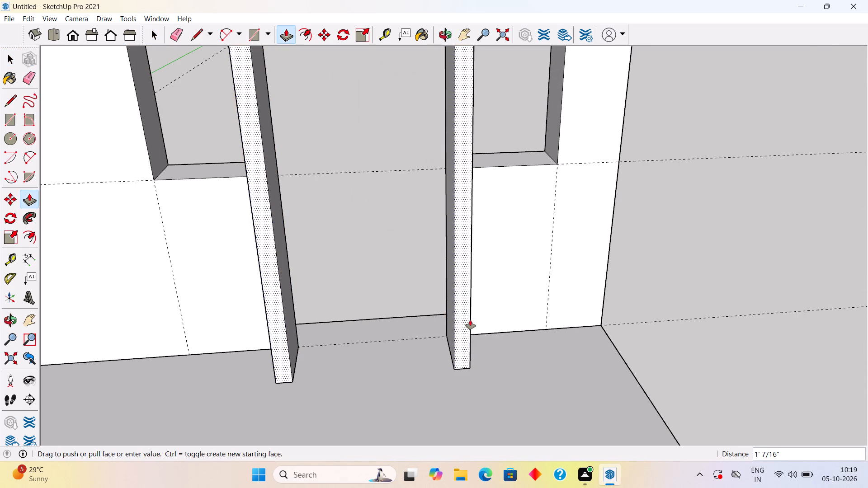
type("6\"")
key("Return")
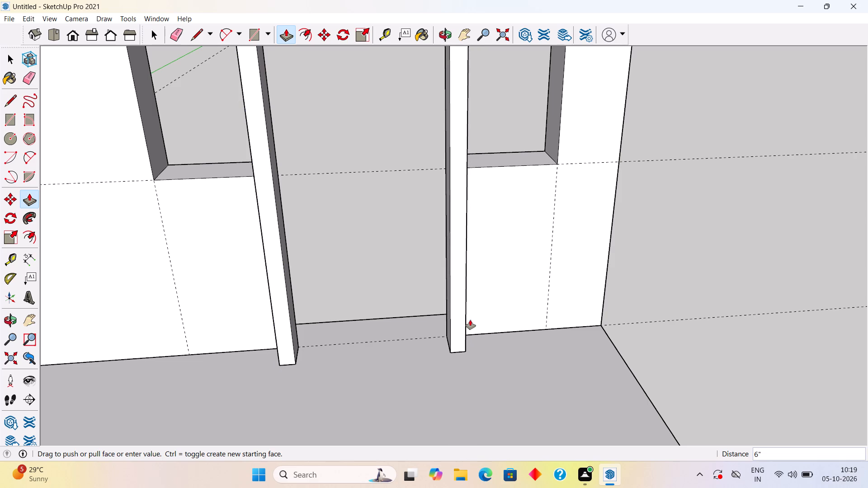
key("space")
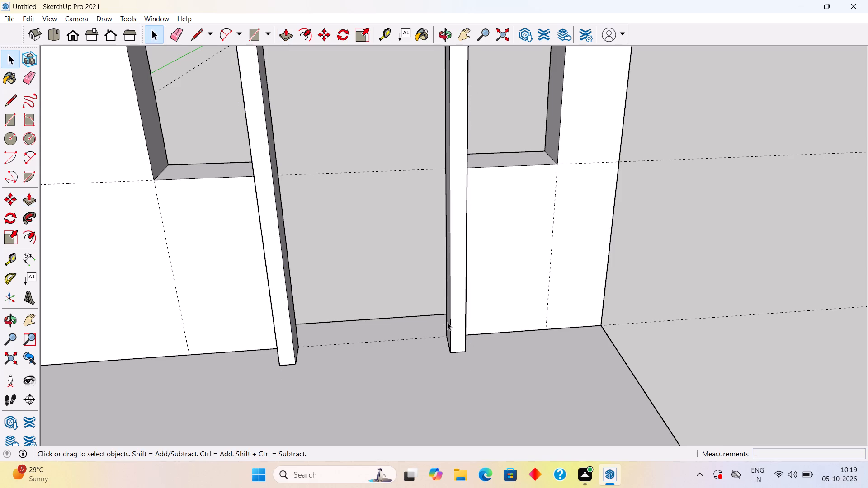
Make the entire three-sided door frame a group and deselect it.
triple_click(452, 320)
right_click(452, 320)
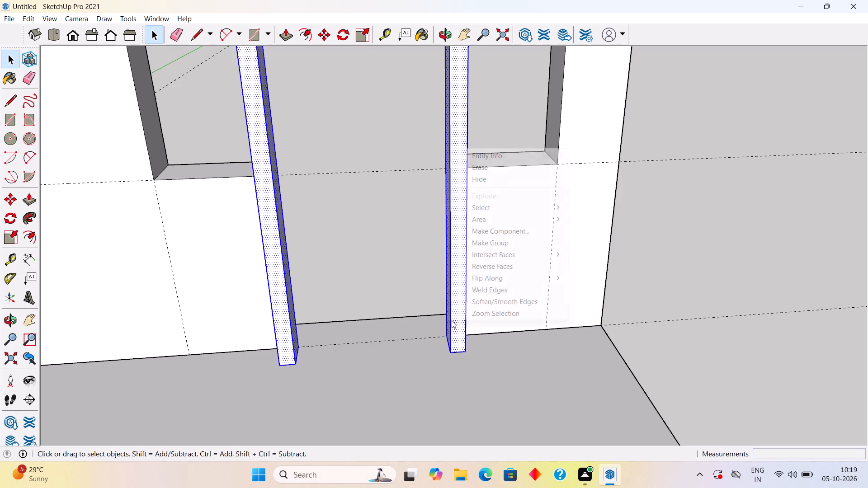
left_click(487, 242)
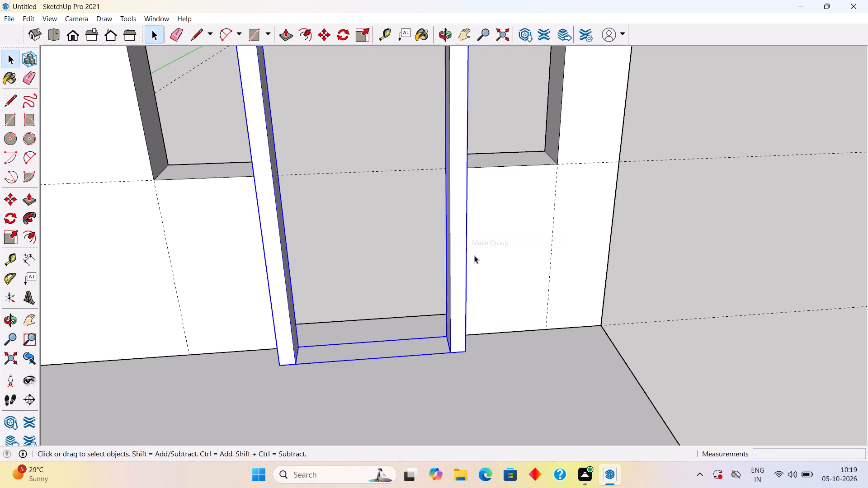
scroll(471, 261, "down", 7)
left_click(692, 281)
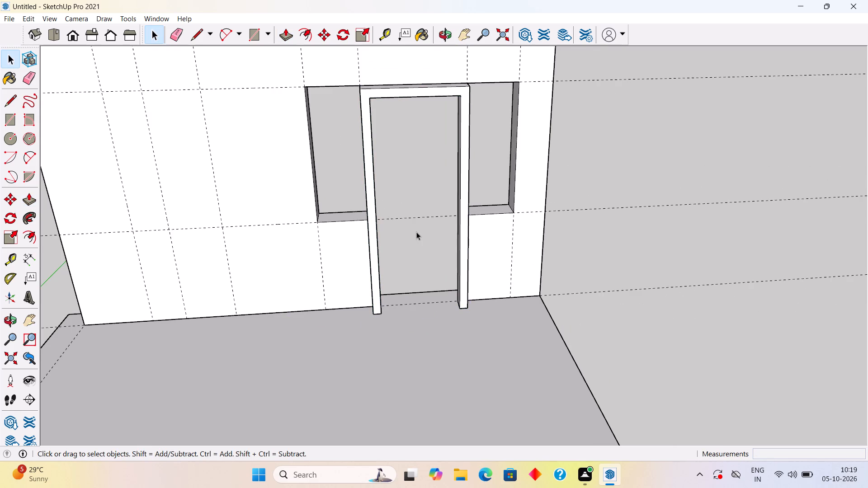
Draw a 2' 6" by 6' 9" door panel rectangle inside the frame's front, from the inner top corner to the floor.
key("r")
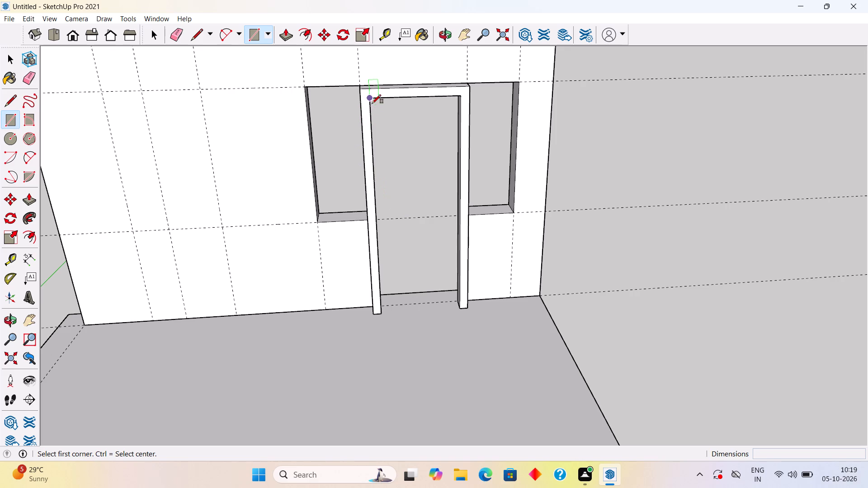
left_click(372, 101)
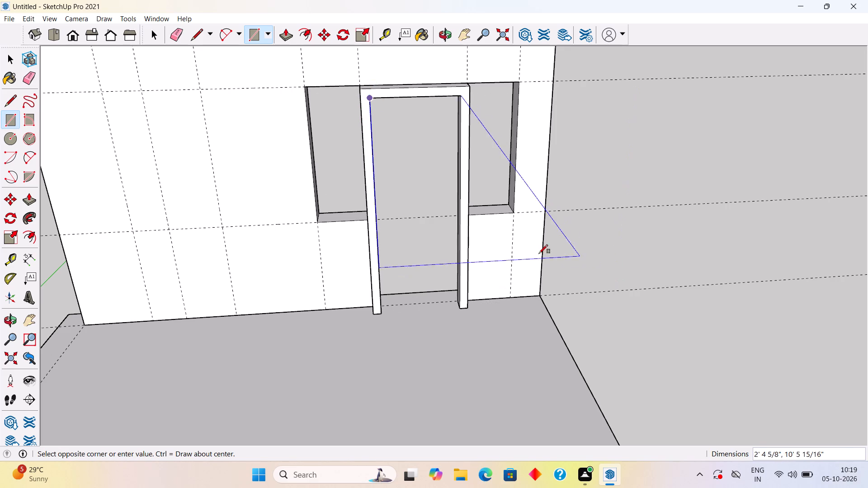
left_click(458, 309)
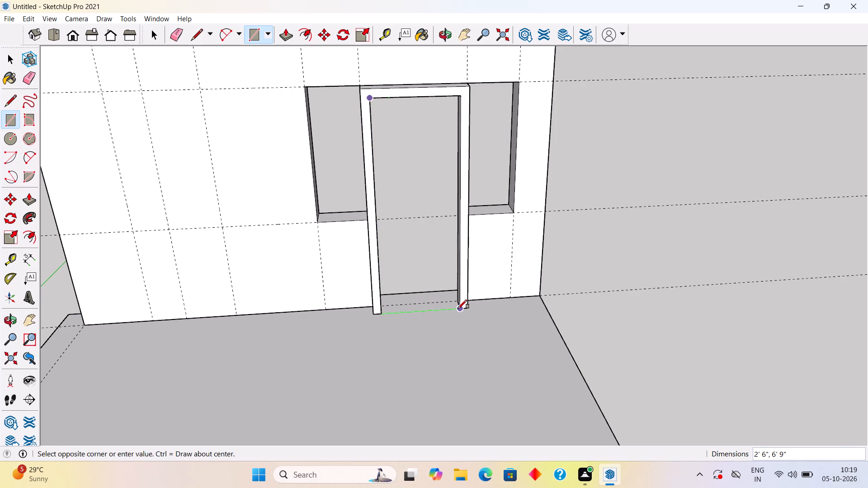
key("space")
Push/pull the new door panel face to give the panel thickness.
key("p")
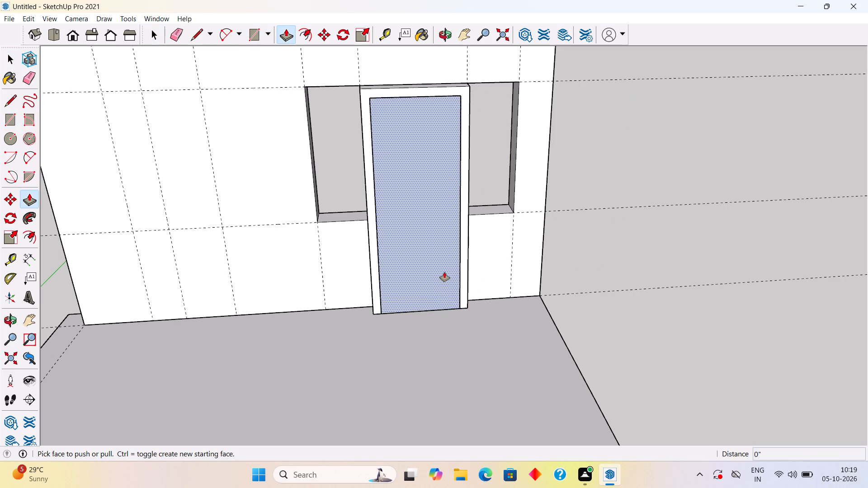
left_click(444, 272)
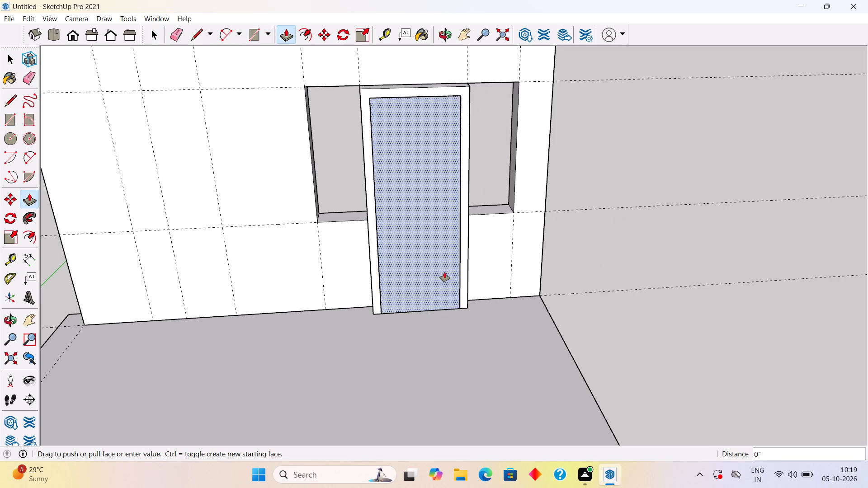
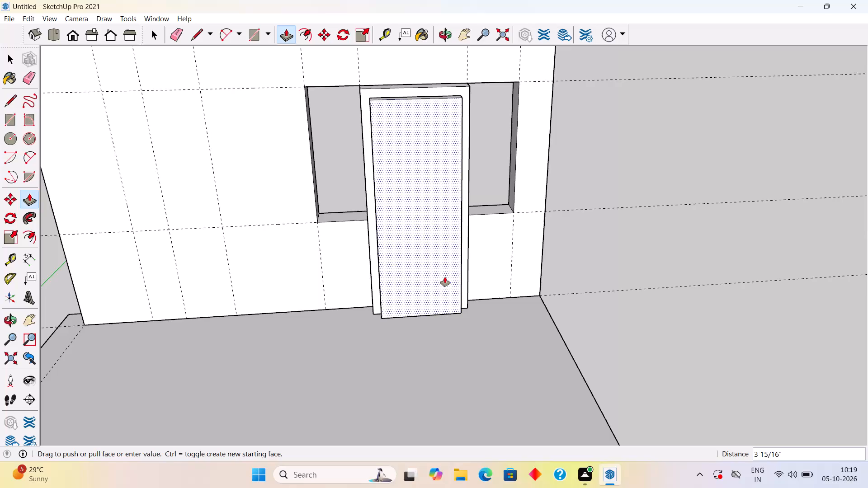
Set the door panel's push/pull thickness to 2".
type("2\"")
key("Return")
key("space")
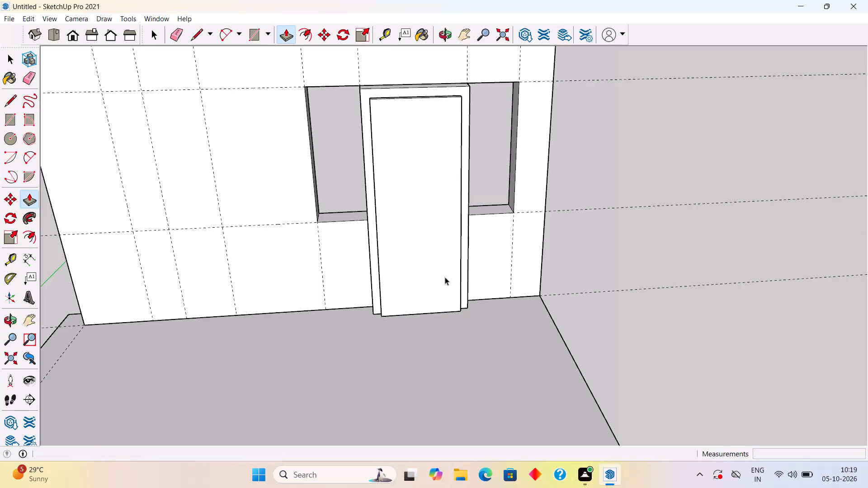
Make the entire door panel a group, separate from the door frame.
middle_click_drag(445, 277, 334, 240)
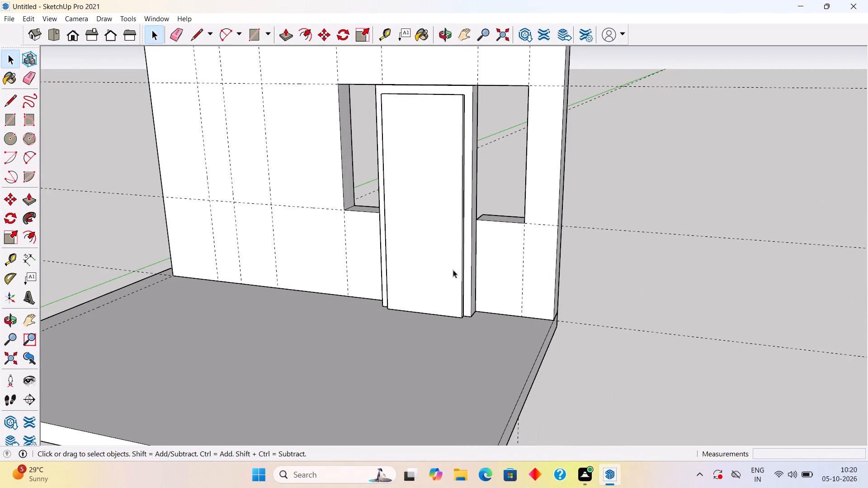
middle_click_drag(501, 234, 409, 267)
scroll(415, 220, "up", 6)
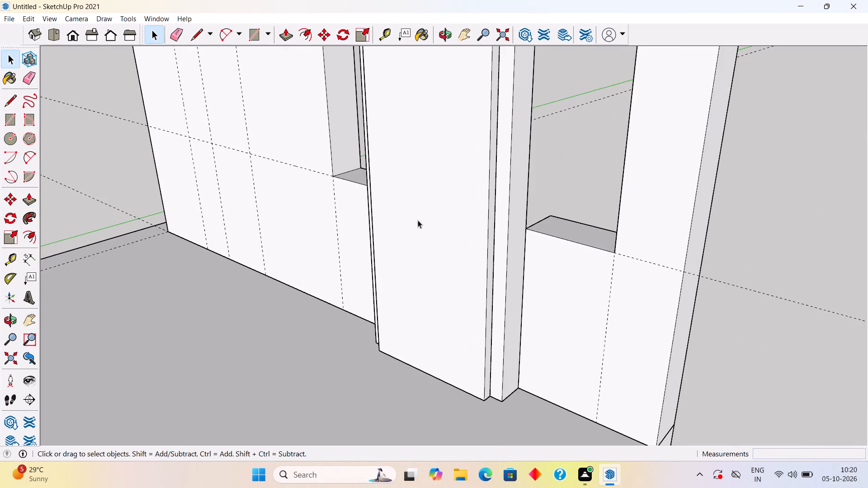
triple_click(459, 217)
right_click(459, 217)
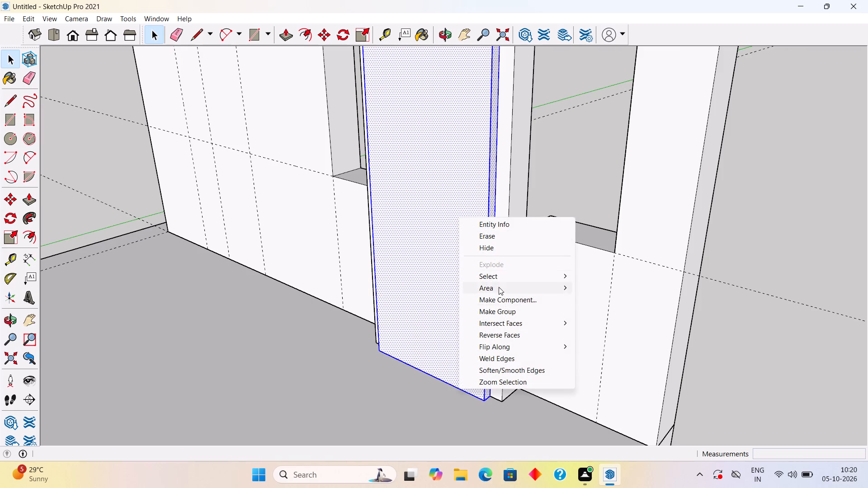
left_click(503, 309)
Move the door panel group 5" back into the door frame, picking the panel's lower front corner as the base point.
scroll(486, 358, "up", 4)
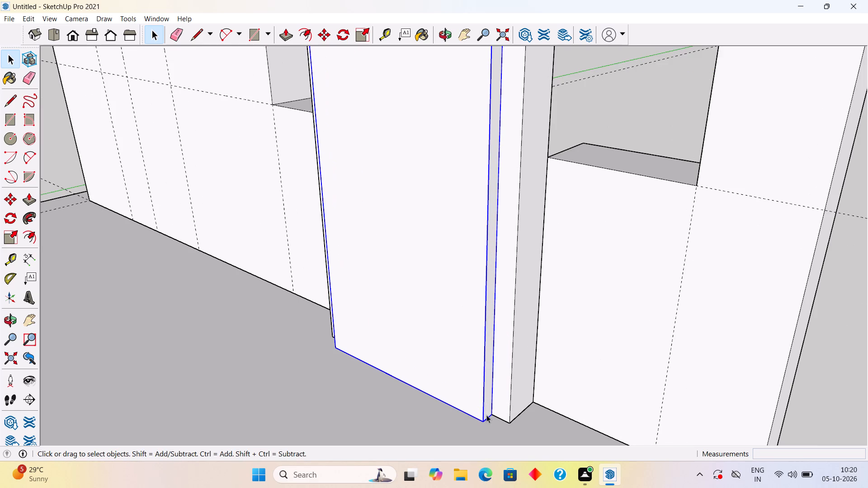
key("m")
middle_click_drag(497, 372, 593, 356)
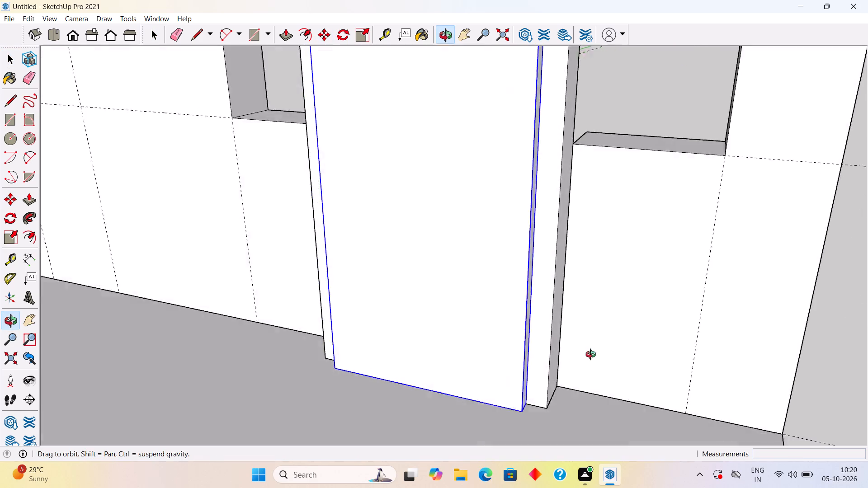
middle_click_drag(593, 356, 682, 337)
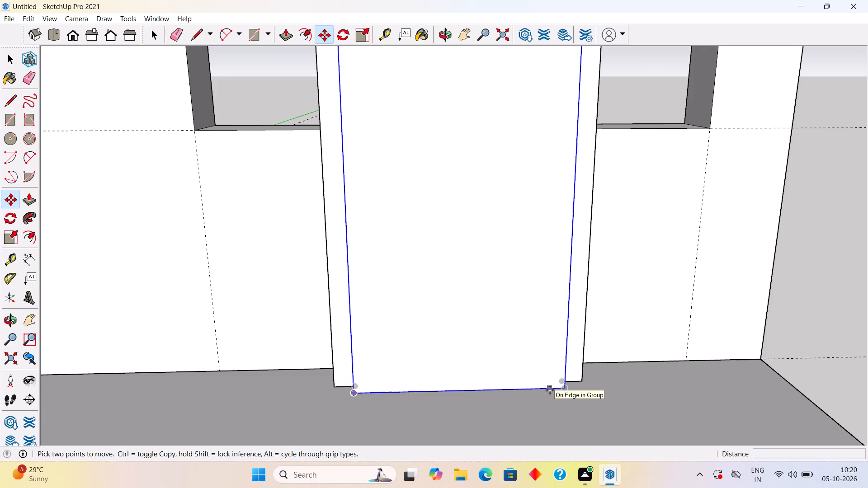
left_click(564, 390)
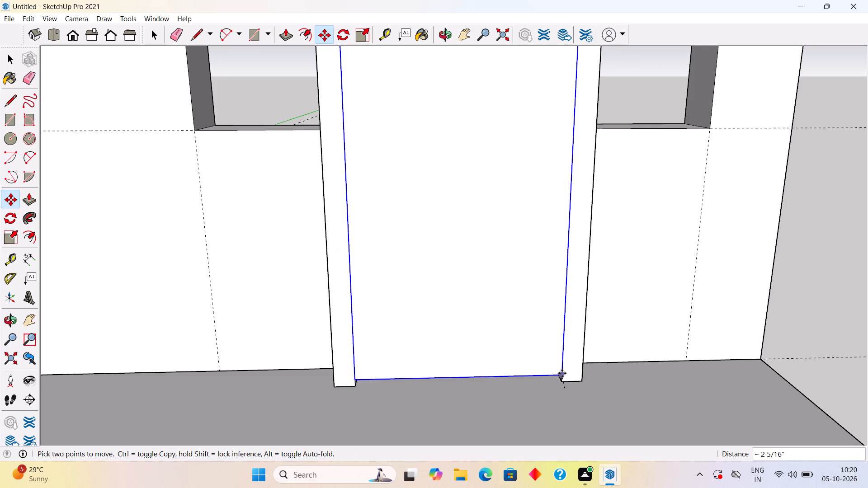
scroll(557, 371, "up", 10)
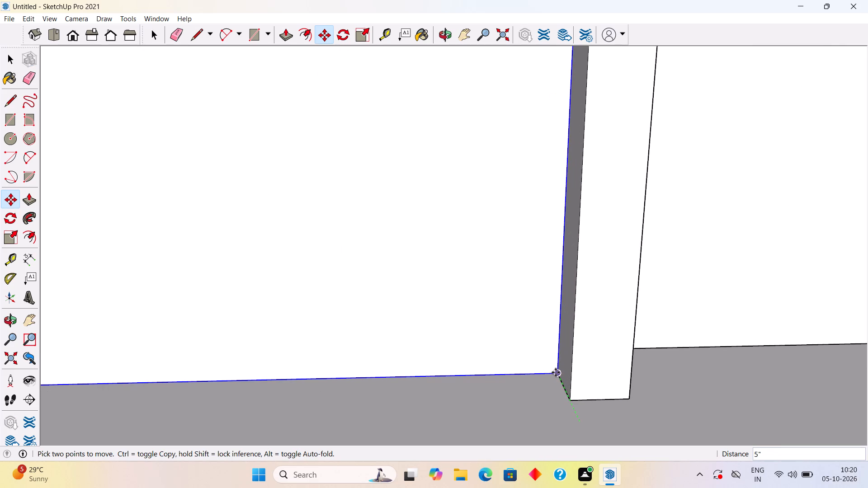
left_click(556, 372)
scroll(558, 372, "down", 13)
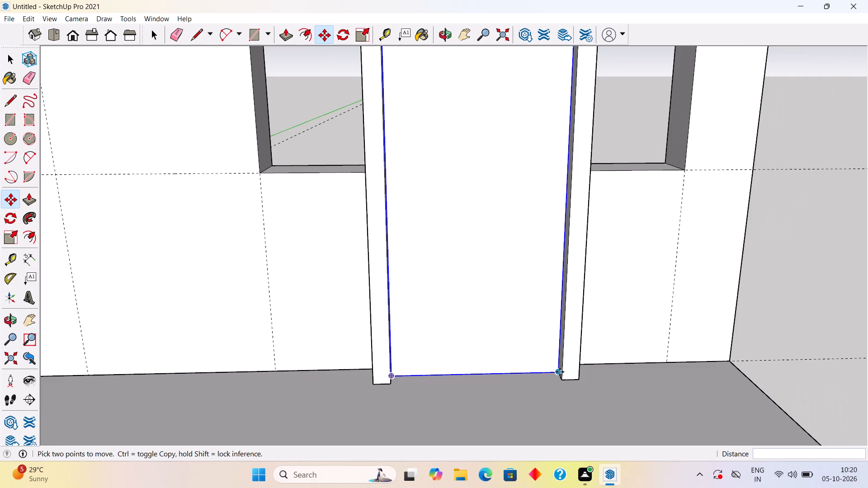
key("space")
Move the door frame and panel together 6" back into the opening so the frame's front is flush with the wall face, and deselect them.
scroll(589, 338, "down", 5)
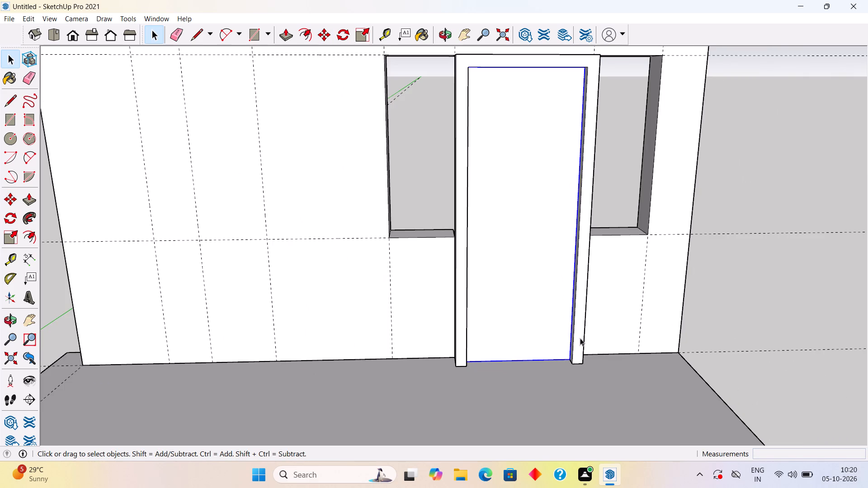
left_click(580, 332, "shift")
middle_click_drag(585, 331, 481, 345)
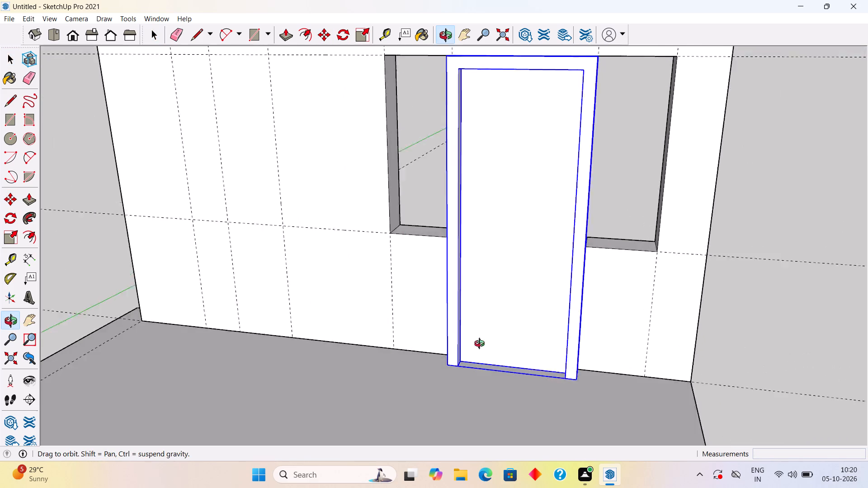
middle_click_drag(481, 345, 377, 346)
key("m")
scroll(585, 314, "down", 1)
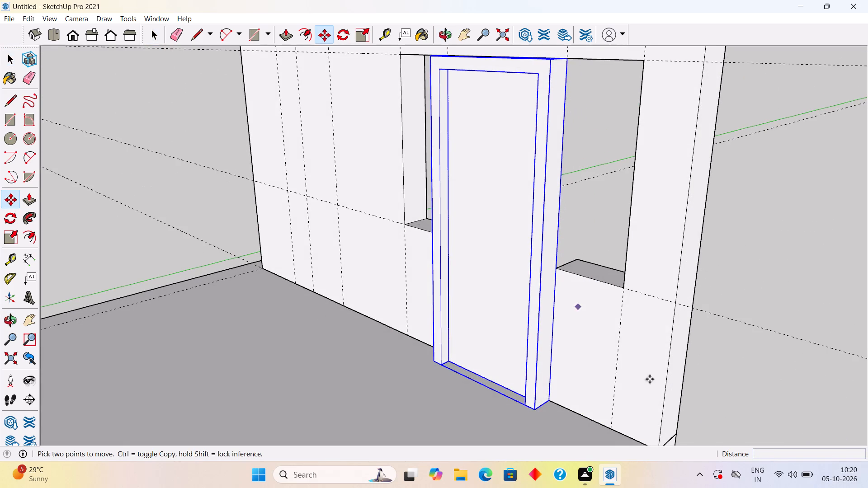
scroll(650, 379, "down", 2)
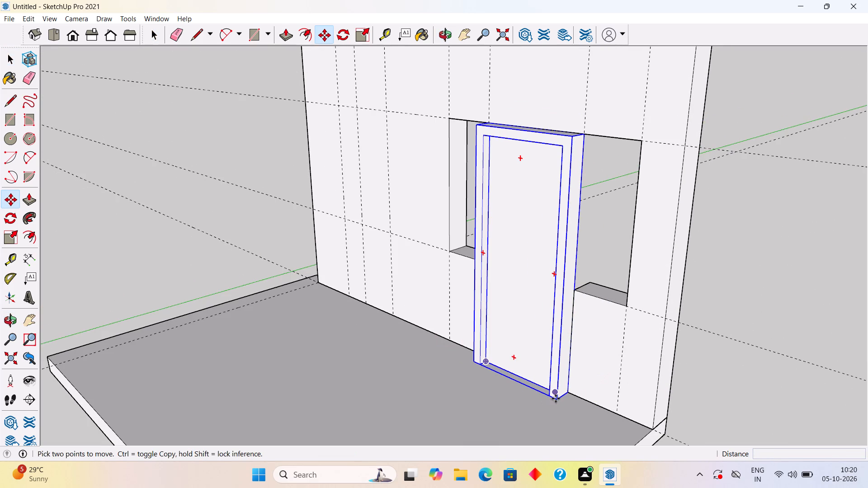
left_click(556, 399)
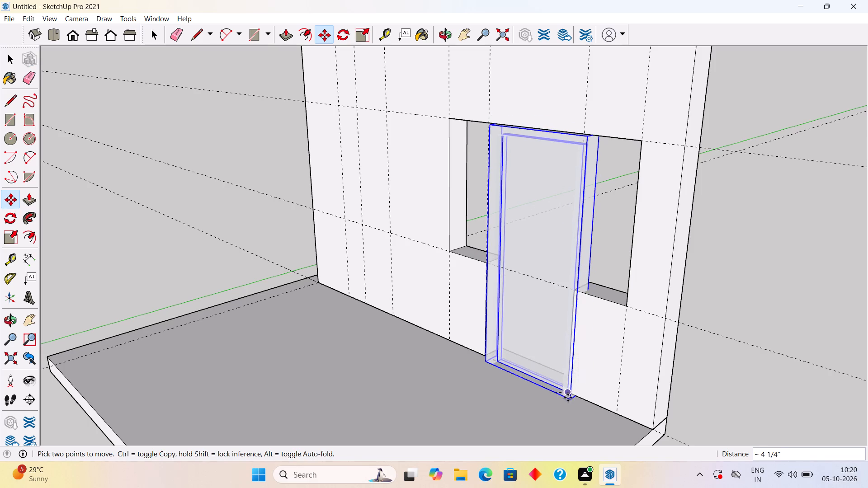
scroll(562, 393, "up", 19)
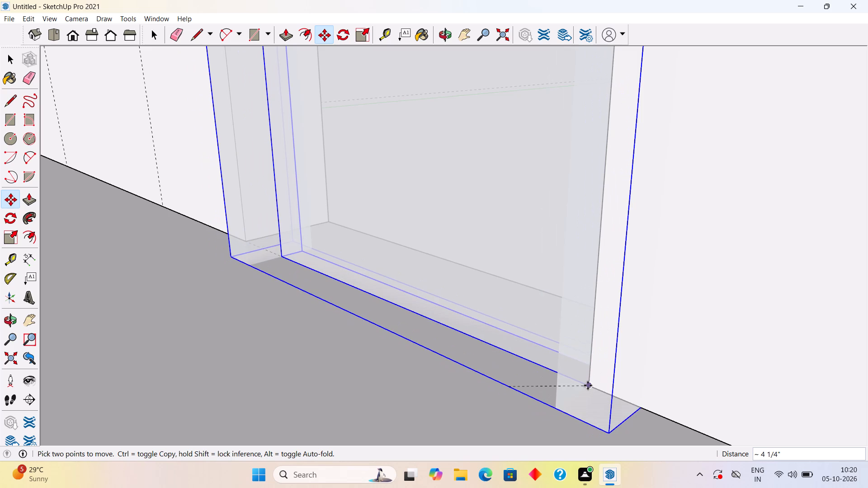
key("space")
middle_click_drag(581, 385, 695, 345)
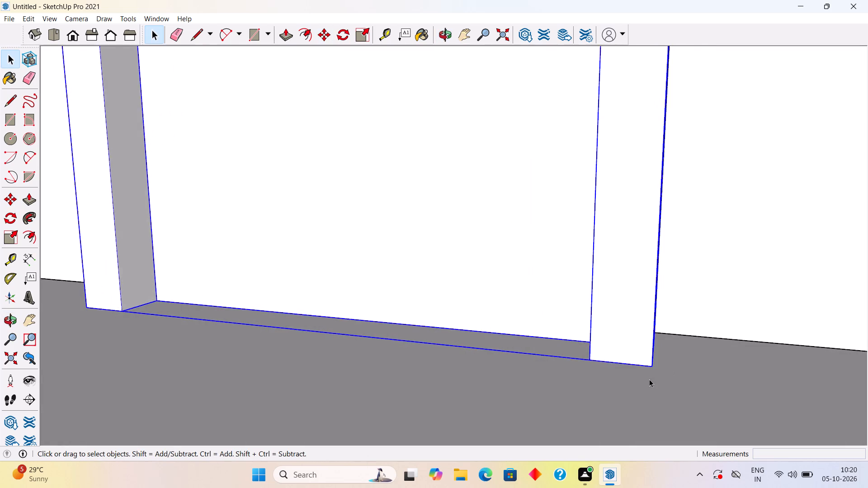
scroll(649, 379, "up", 3)
middle_click_drag(649, 363, 683, 365)
key("m")
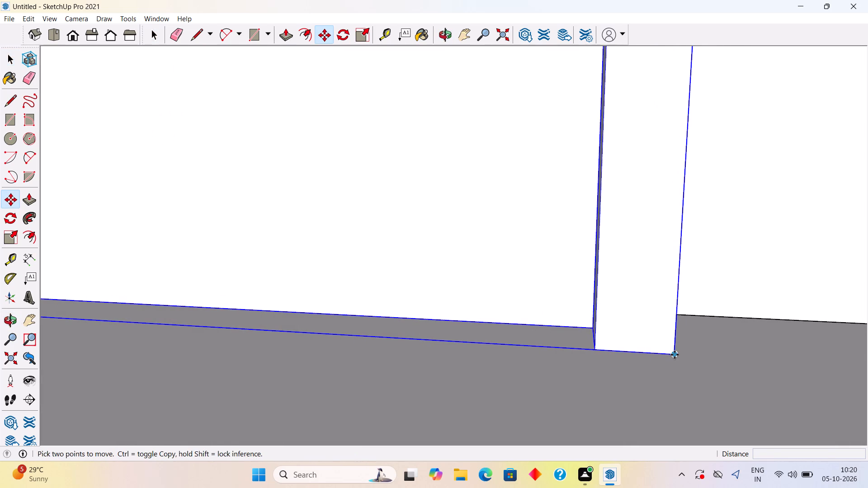
left_click(675, 355)
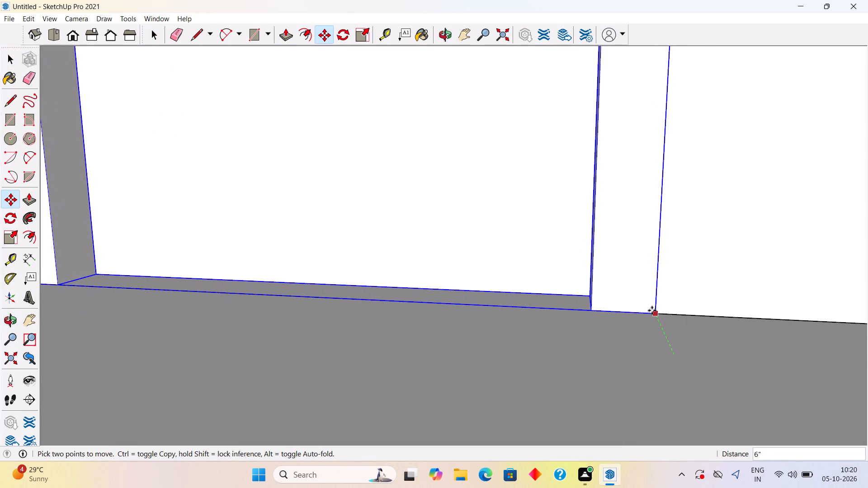
left_click(652, 310)
key("space")
scroll(652, 310, "down", 5)
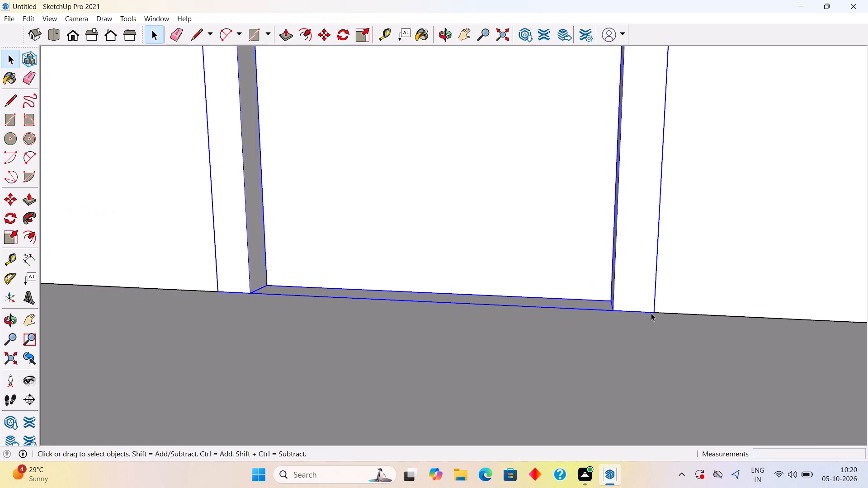
scroll(651, 313, "down", 12)
scroll(648, 314, "down", 10)
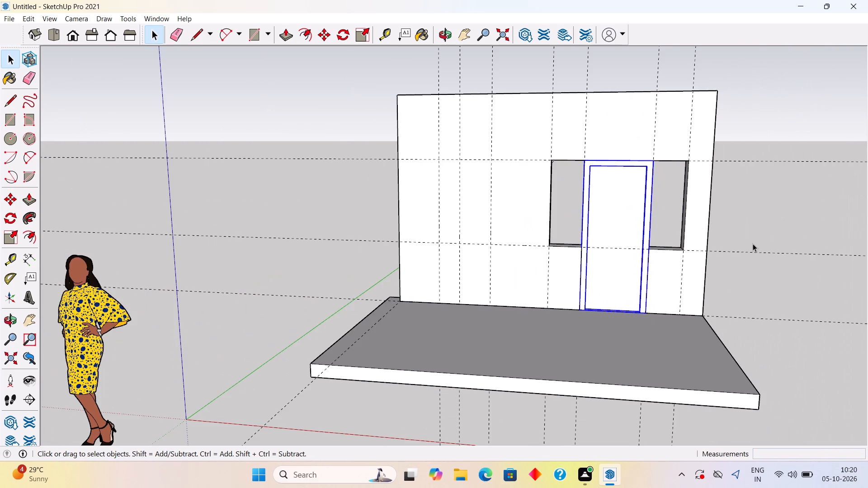
left_click(754, 241)
Examine the door frame and panel's placement in the wall from the rear, from above and from the front.
middle_click_drag(727, 240, 223, 270)
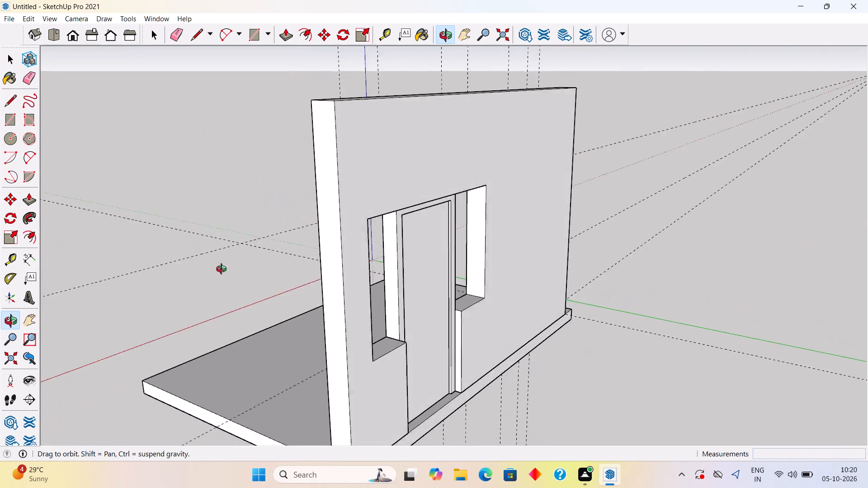
middle_click_drag(223, 270, 132, 273)
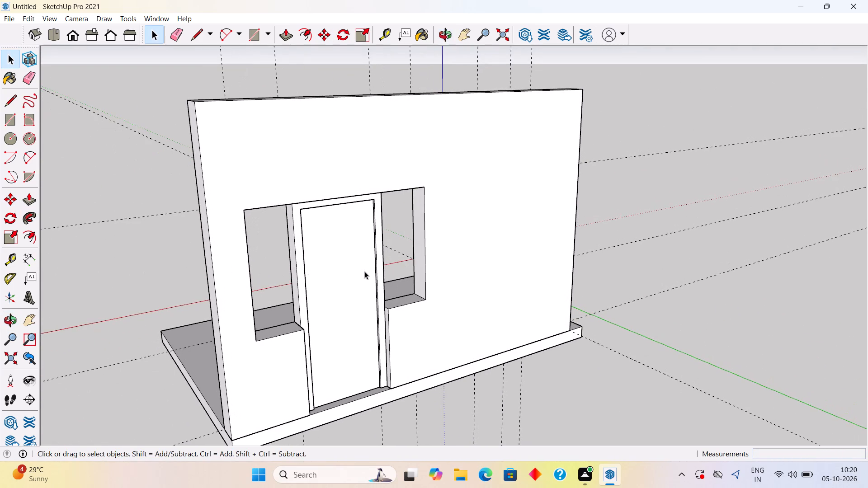
middle_click_drag(368, 260, 157, 397)
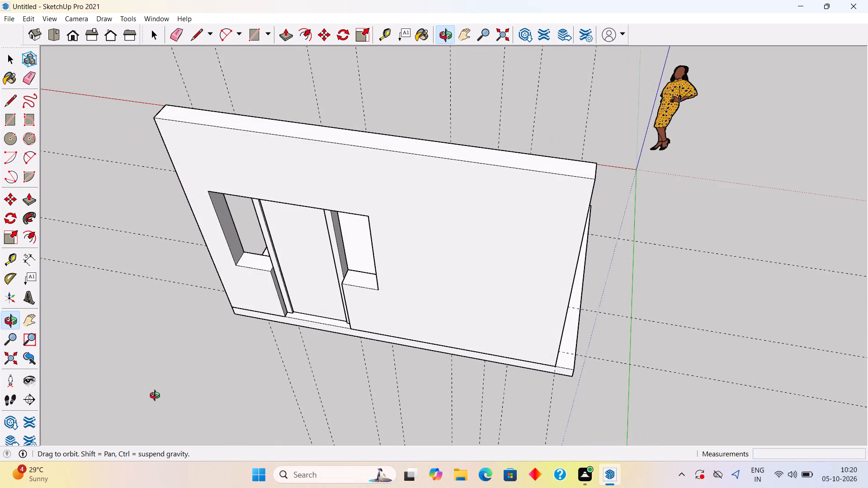
middle_click_drag(157, 397, 746, 310)
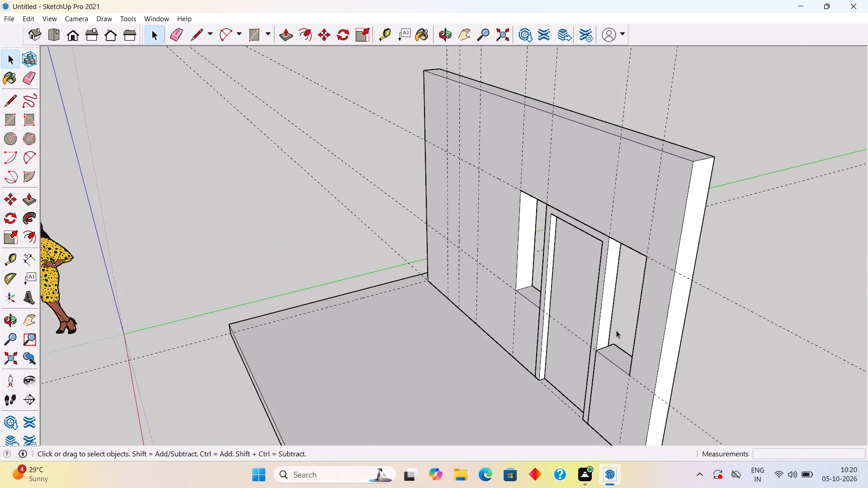
middle_click_drag(605, 338, 793, 279)
middle_click_drag(517, 280, 675, 274)
scroll(564, 150, "up", 4)
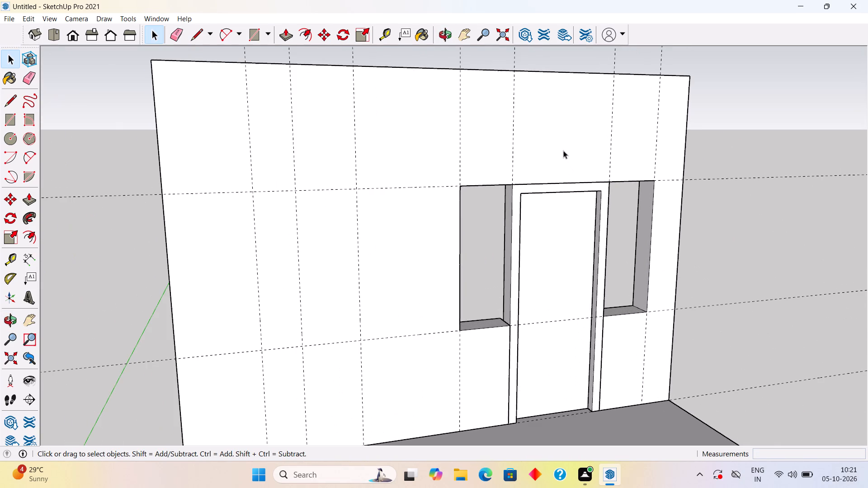
left_click(575, 288)
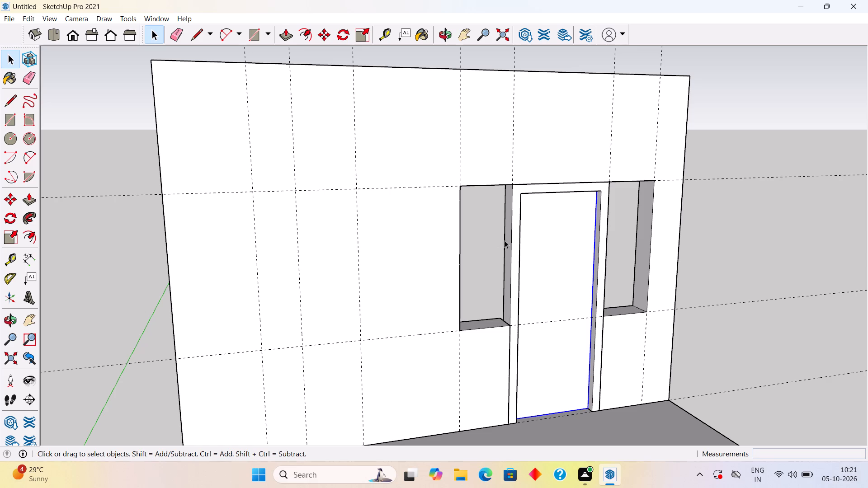
left_click(739, 241)
Inside the door panel group, draw an upright rectangle about 6 3/16" by 1 7/16" on the front face near the panel's right edge.
scroll(526, 291, "up", 5)
middle_click_drag(572, 284, 537, 279)
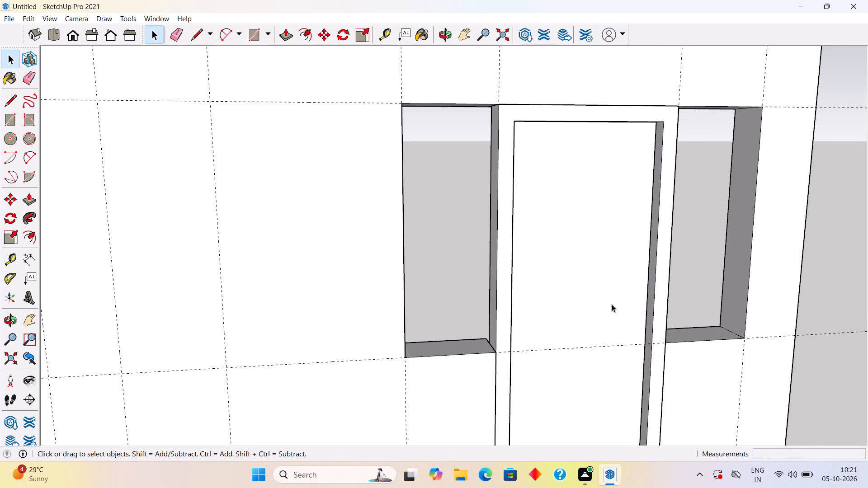
middle_click_drag(622, 303, 533, 250)
middle_click_drag(628, 297, 671, 313)
scroll(636, 344, "up", 5)
triple_click(636, 344)
left_click(636, 344)
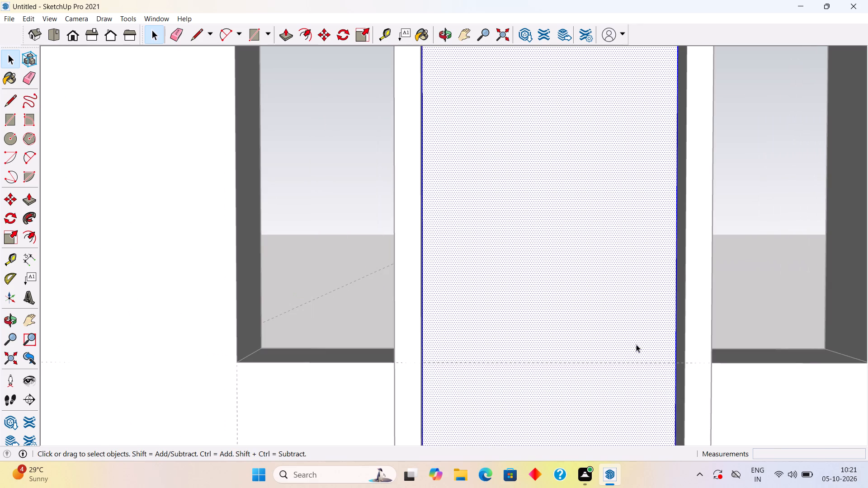
scroll(649, 349, "up", 3)
key("r")
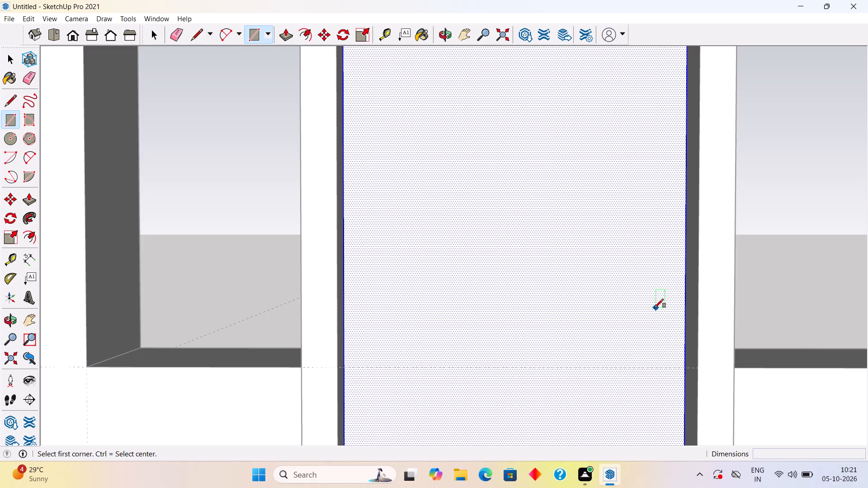
left_click(654, 308)
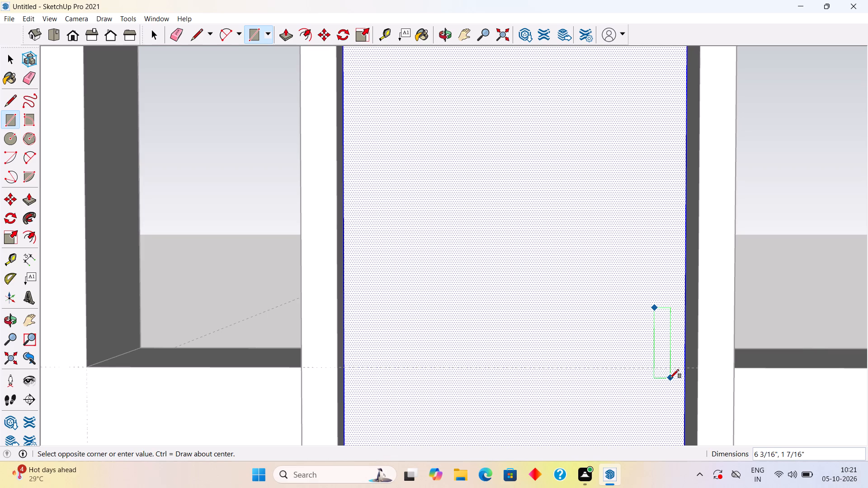
left_click(670, 378)
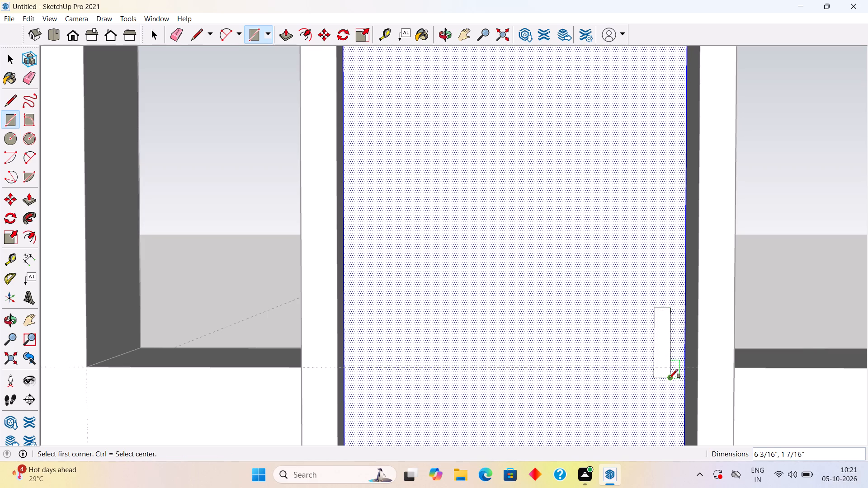
key("space")
key("space")
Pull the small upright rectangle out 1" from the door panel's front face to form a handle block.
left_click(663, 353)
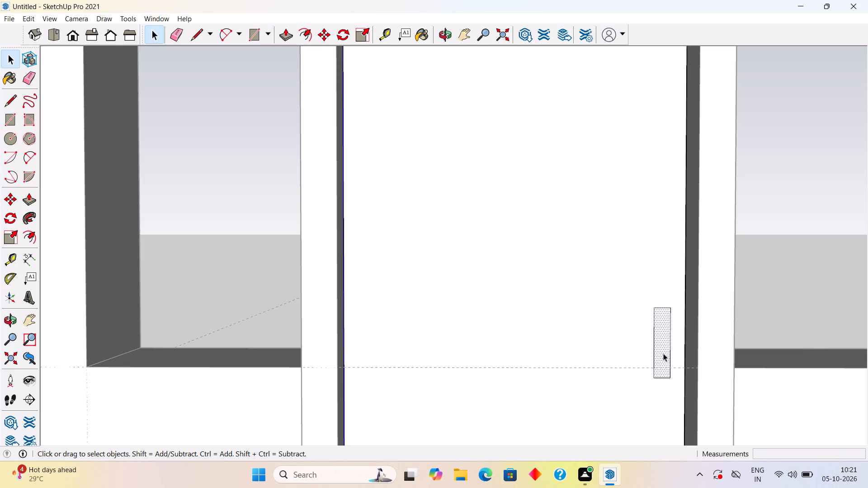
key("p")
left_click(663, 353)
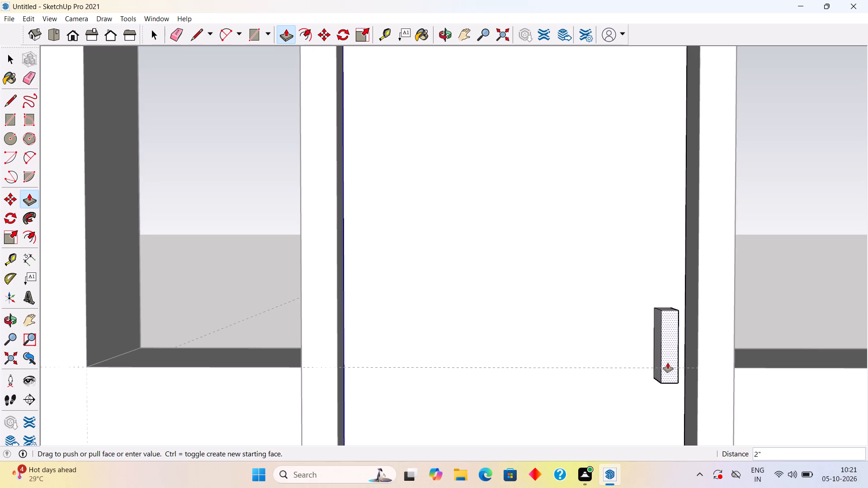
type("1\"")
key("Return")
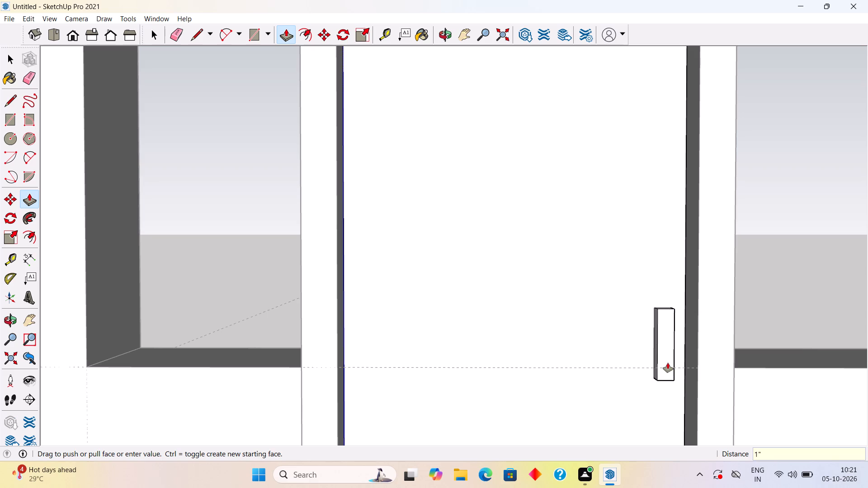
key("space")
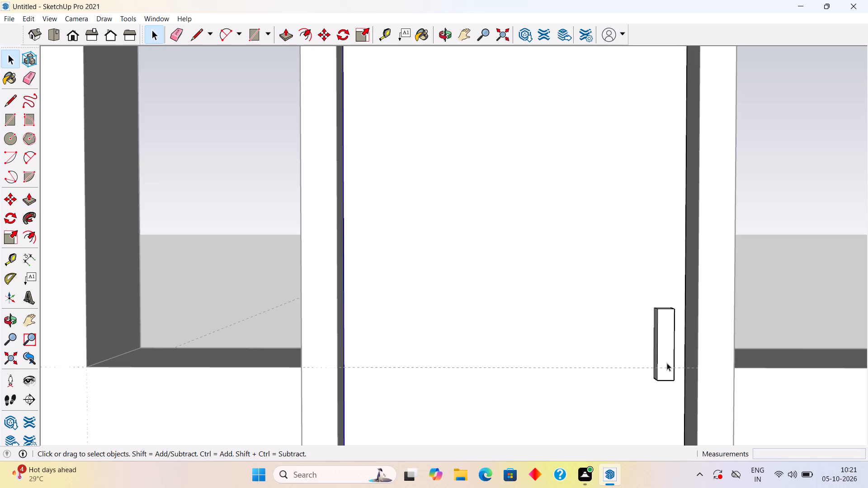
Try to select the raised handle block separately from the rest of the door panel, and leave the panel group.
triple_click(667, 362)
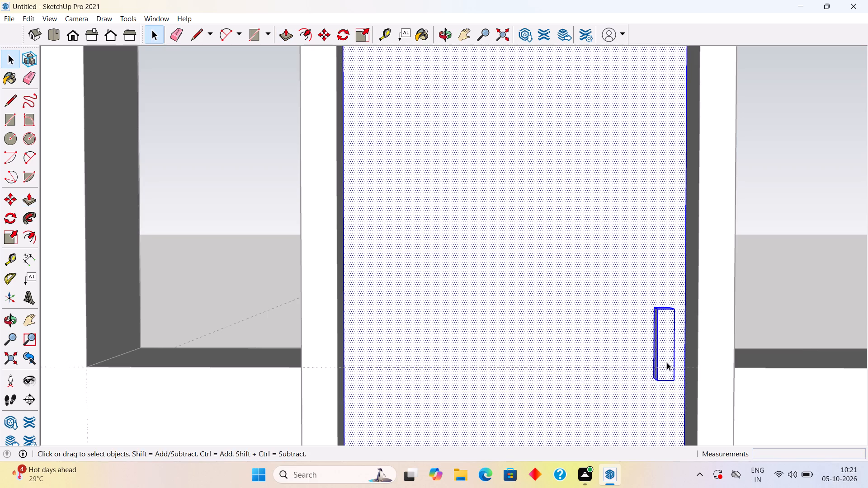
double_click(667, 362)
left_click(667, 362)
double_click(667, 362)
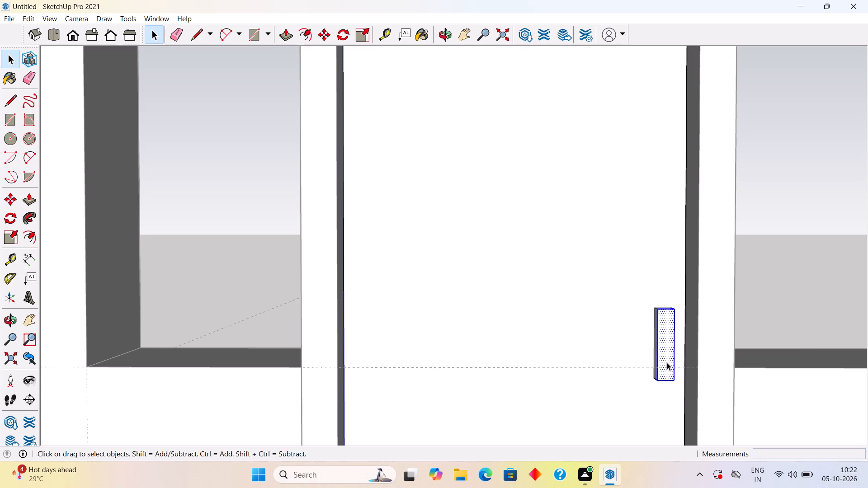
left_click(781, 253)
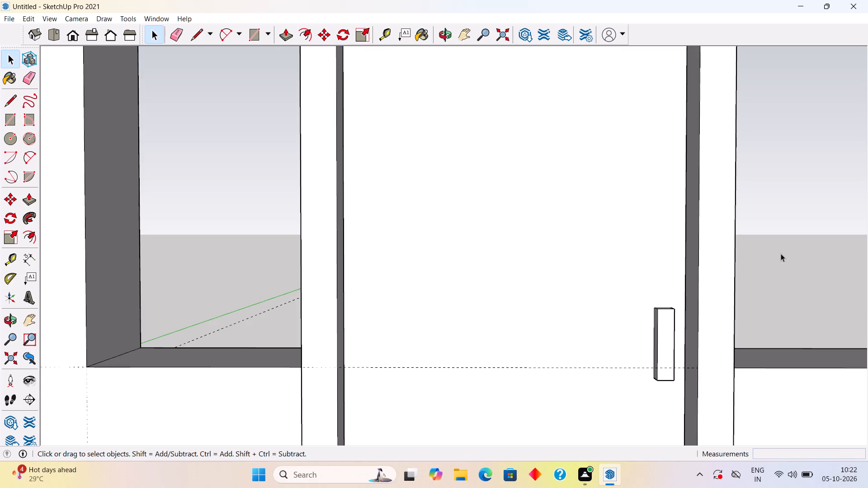
Examine the handle block on the door from several distances and angles, and check whether it selects together with the panel.
scroll(663, 337, "up", 1)
middle_click_drag(663, 337, 732, 442)
scroll(732, 442, "down", 5)
scroll(666, 380, "down", 5)
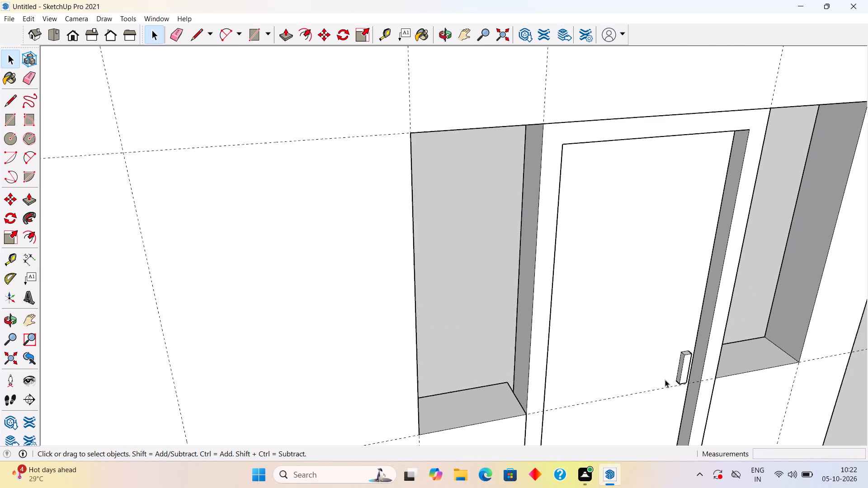
scroll(665, 380, "down", 7)
middle_click_drag(675, 375, 626, 330)
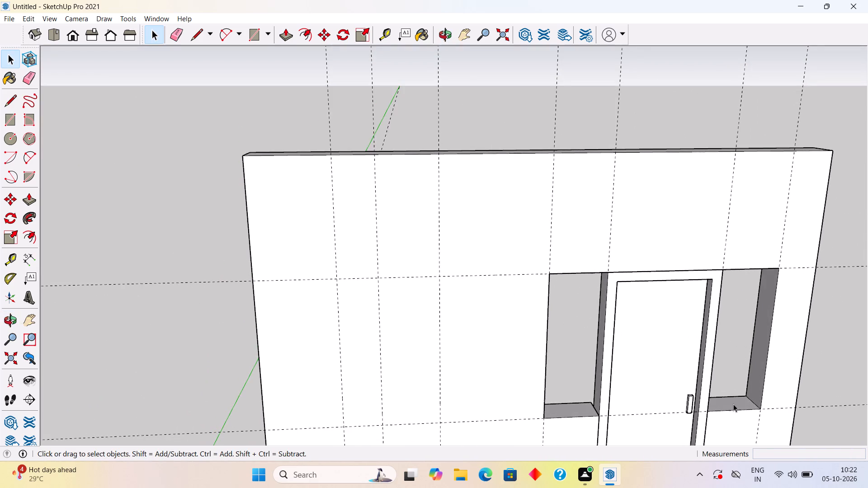
scroll(737, 400, "down", 5)
scroll(695, 412, "up", 14)
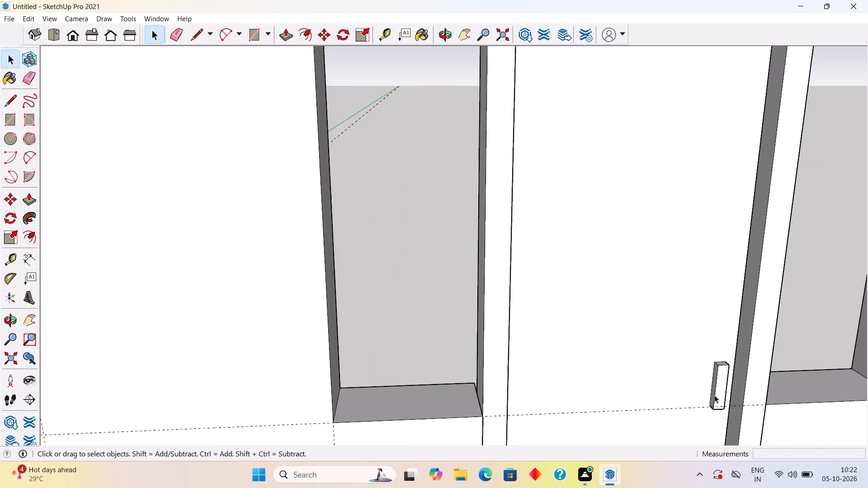
scroll(714, 395, "up", 5)
left_click(722, 386)
scroll(722, 386, "down", 8)
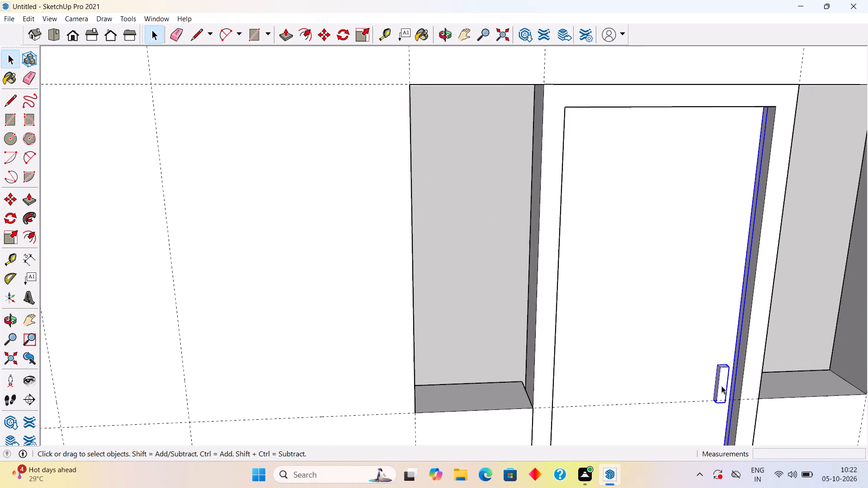
scroll(722, 386, "down", 1)
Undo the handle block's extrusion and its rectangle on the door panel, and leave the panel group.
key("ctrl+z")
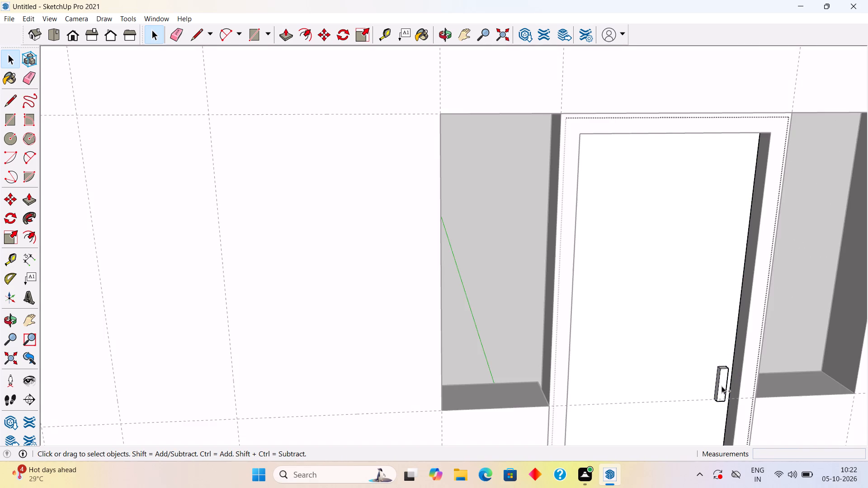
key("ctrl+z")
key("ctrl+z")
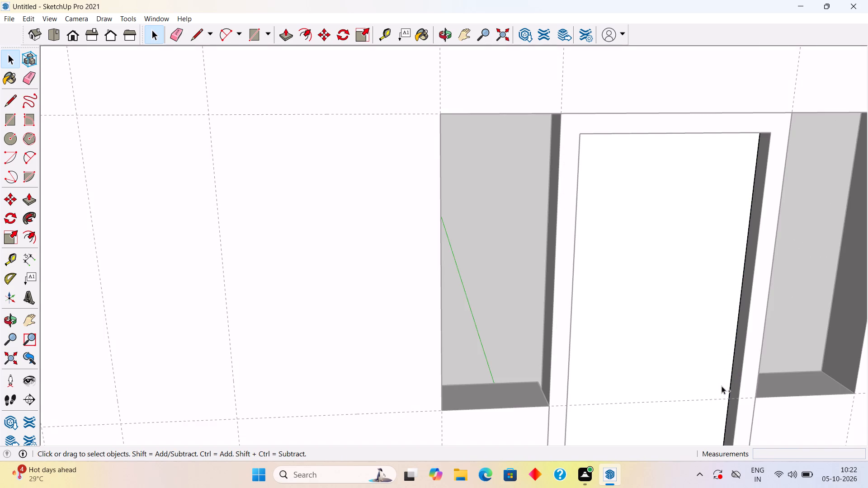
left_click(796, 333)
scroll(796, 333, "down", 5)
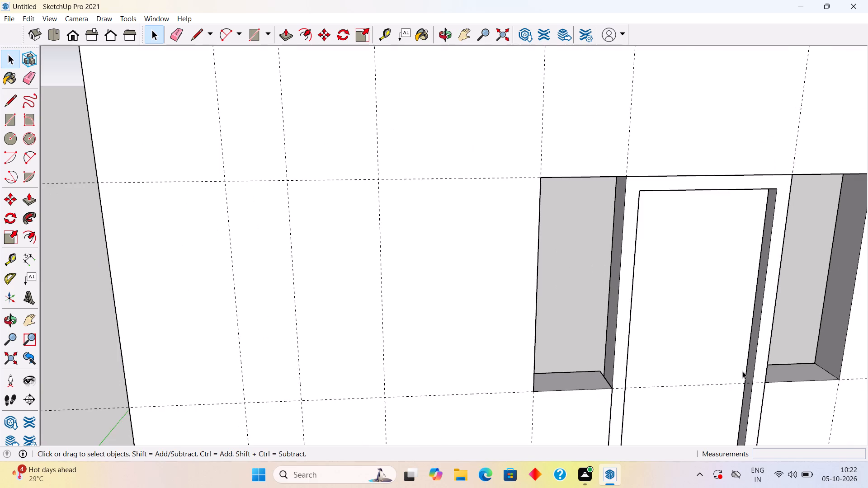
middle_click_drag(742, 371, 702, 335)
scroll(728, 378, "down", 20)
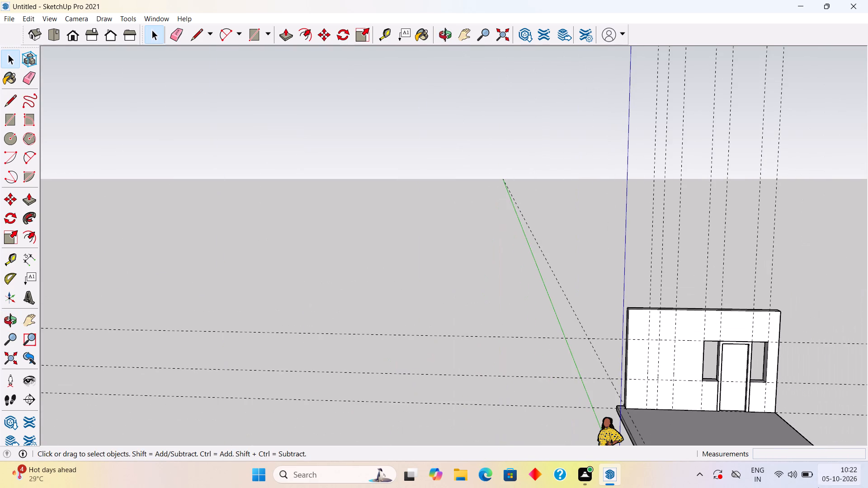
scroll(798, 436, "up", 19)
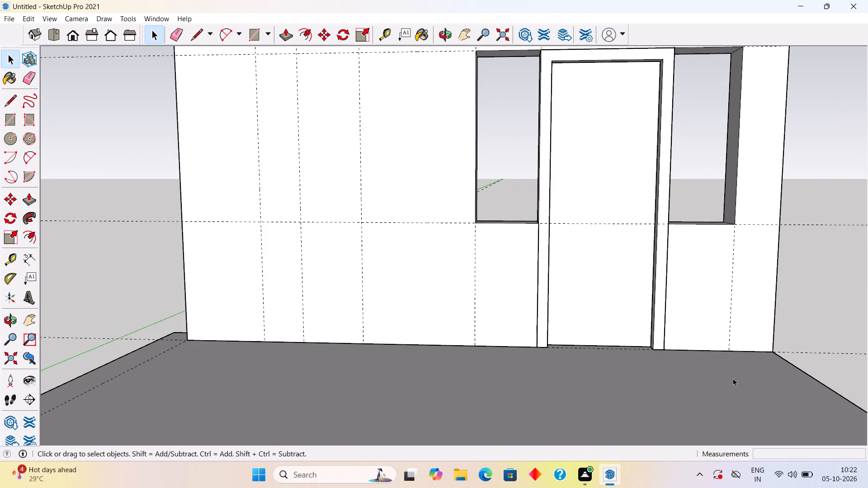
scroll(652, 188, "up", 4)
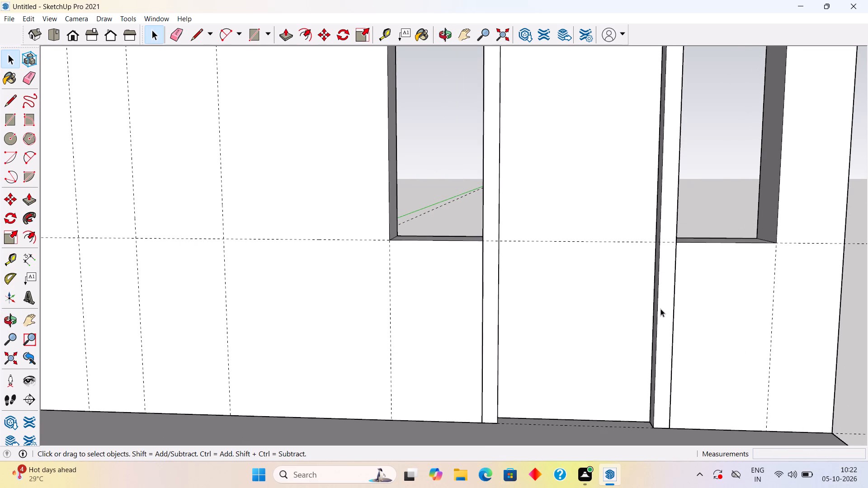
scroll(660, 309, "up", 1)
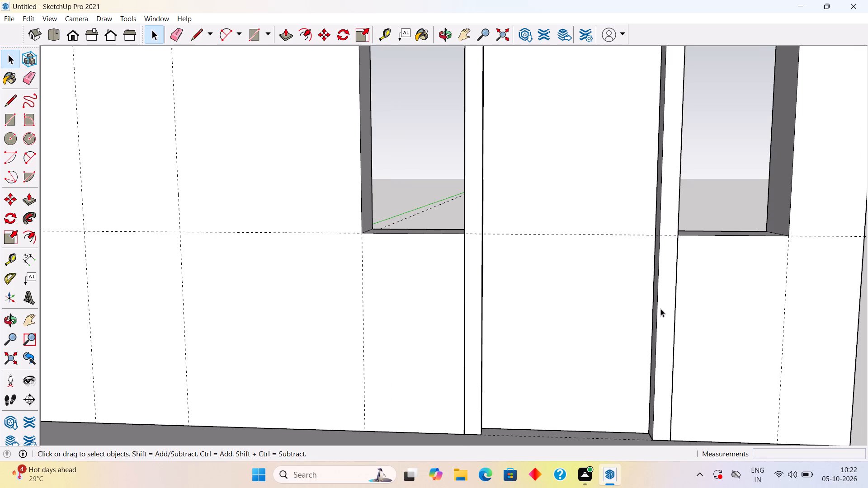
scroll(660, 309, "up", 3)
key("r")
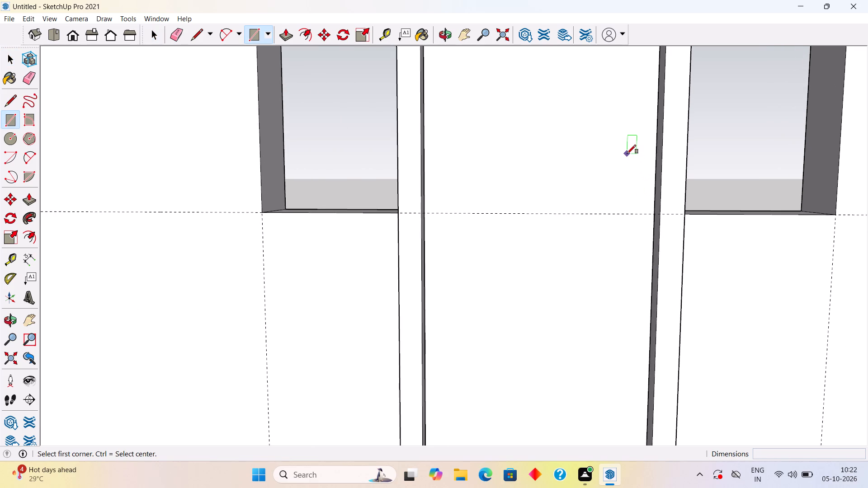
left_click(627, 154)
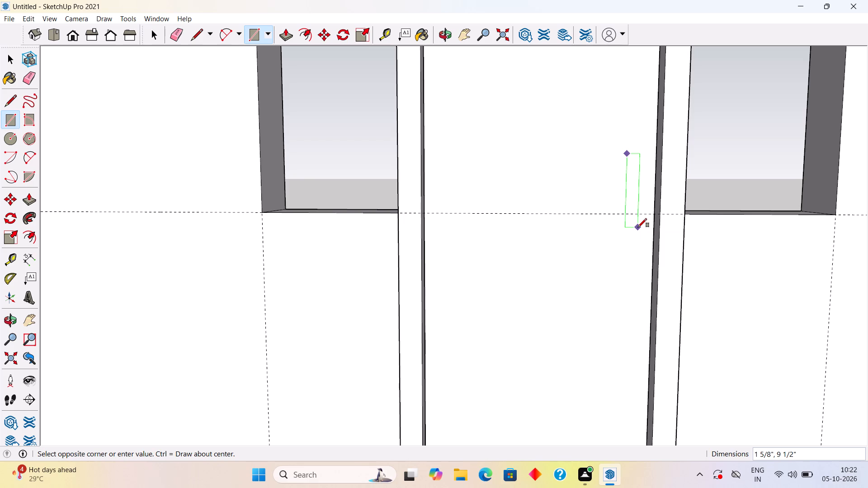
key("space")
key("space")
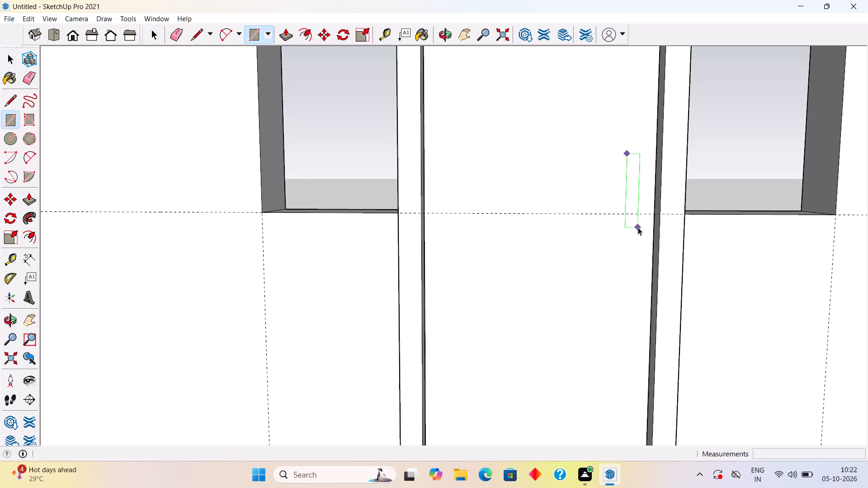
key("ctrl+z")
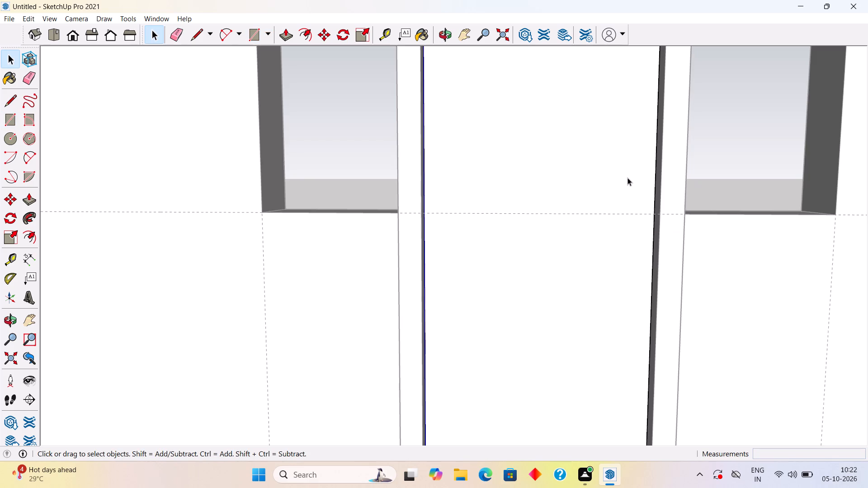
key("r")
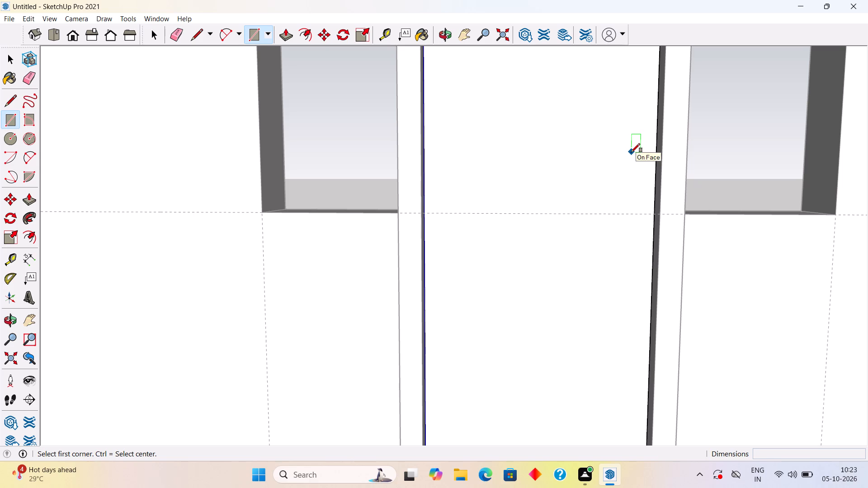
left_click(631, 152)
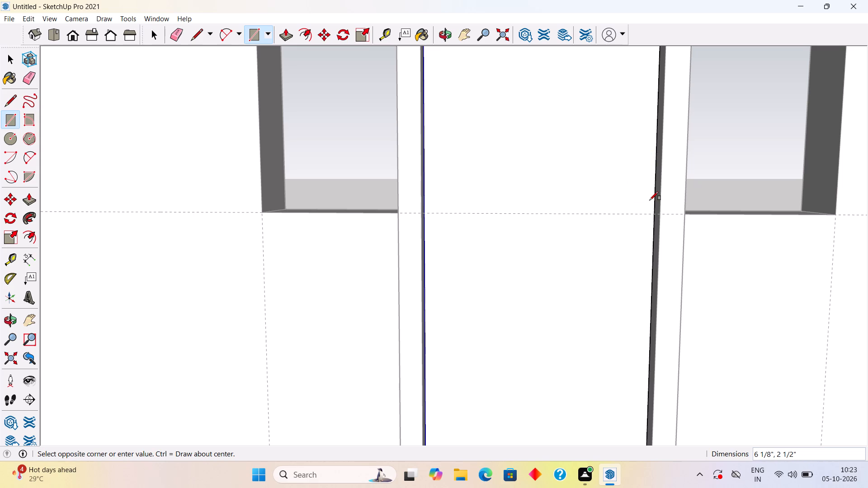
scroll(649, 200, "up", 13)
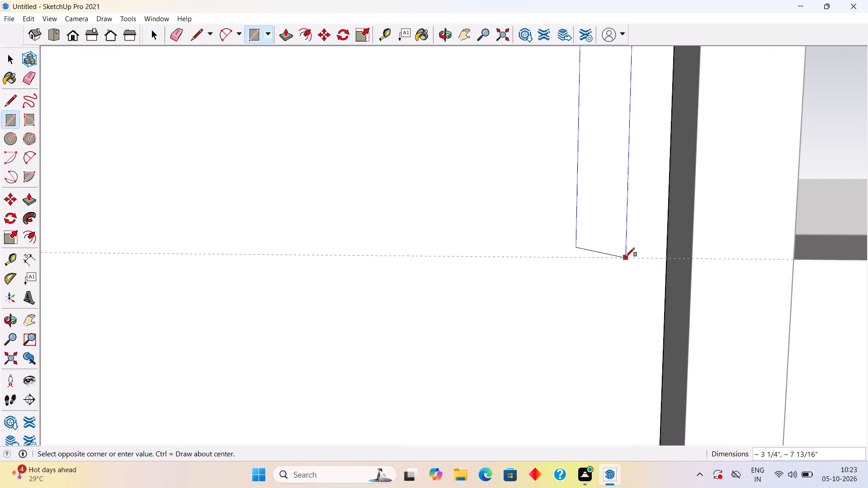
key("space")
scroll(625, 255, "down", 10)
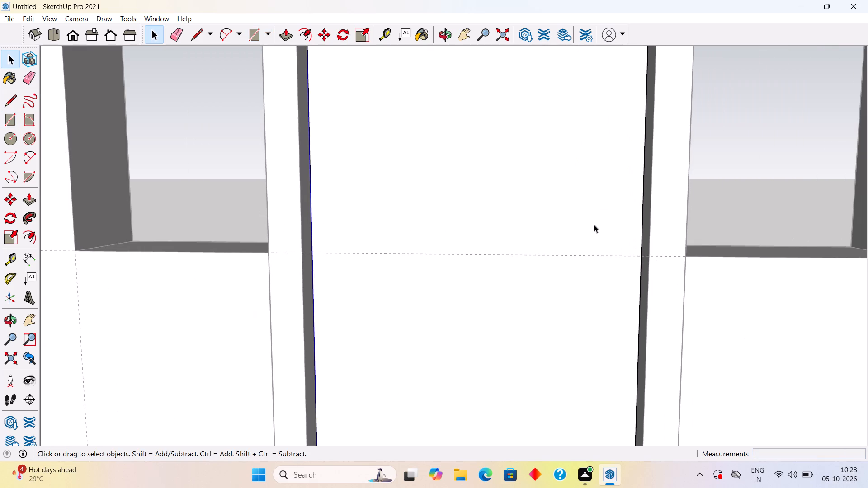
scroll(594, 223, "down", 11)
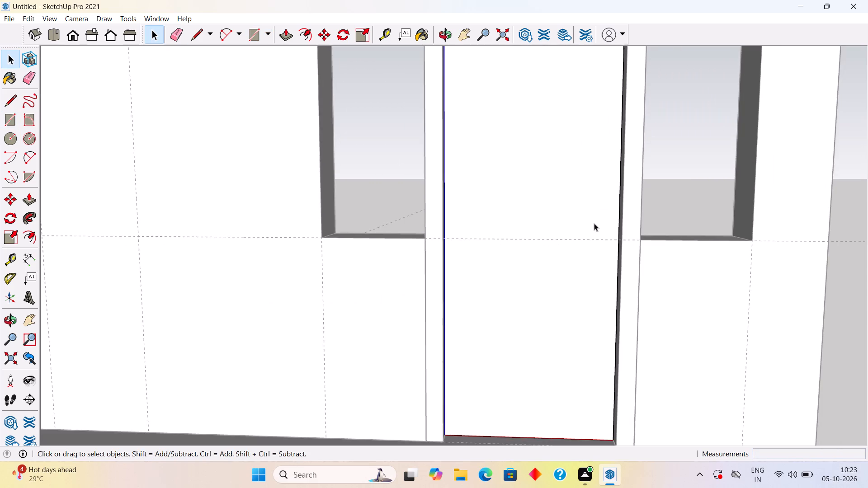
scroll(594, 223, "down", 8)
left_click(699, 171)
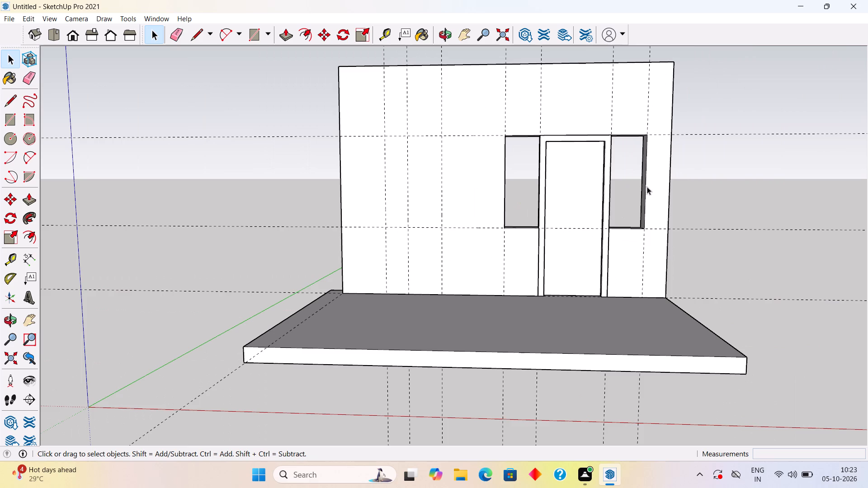
Place a horizontal guide 3' above the bottom edge of the door panel.
scroll(587, 210, "up", 13)
scroll(613, 240, "up", 1)
middle_click_drag(613, 240, 647, 241)
scroll(647, 241, "up", 1)
middle_click_drag(576, 257, 488, 455)
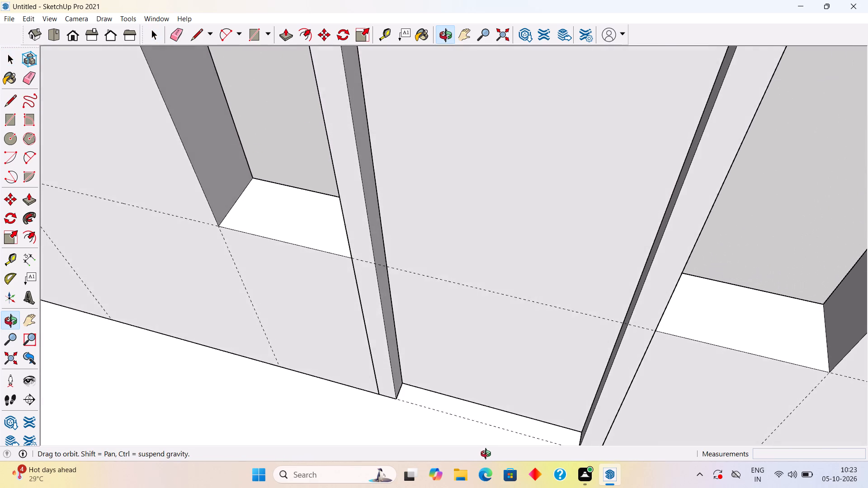
middle_click_drag(488, 455, 613, 375)
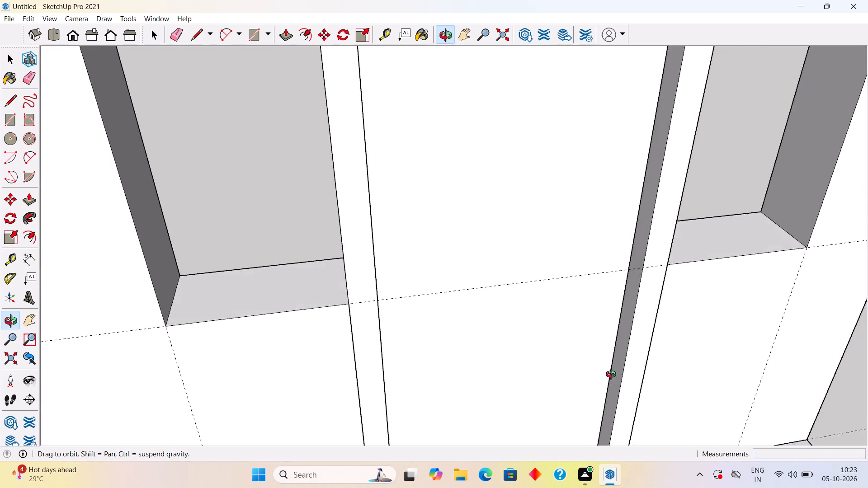
middle_click_drag(613, 375, 513, 302)
left_click(532, 292)
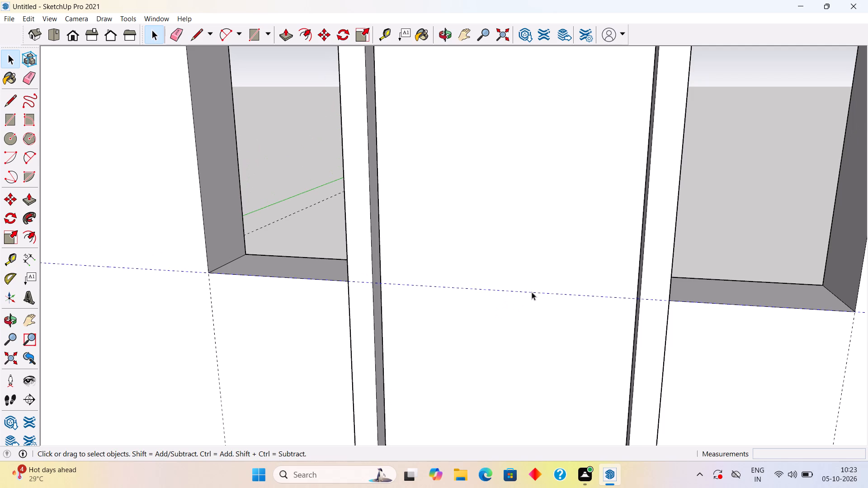
scroll(531, 290, "down", 2)
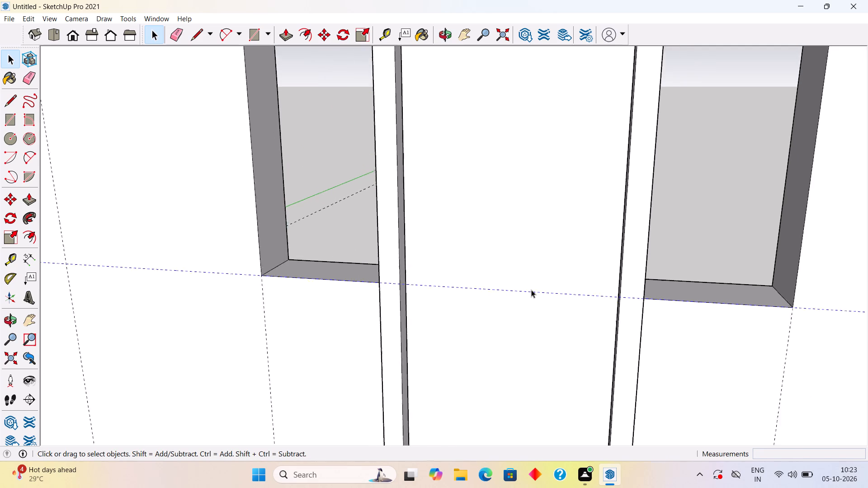
scroll(531, 290, "down", 9)
left_click(548, 438)
scroll(500, 384, "up", 5)
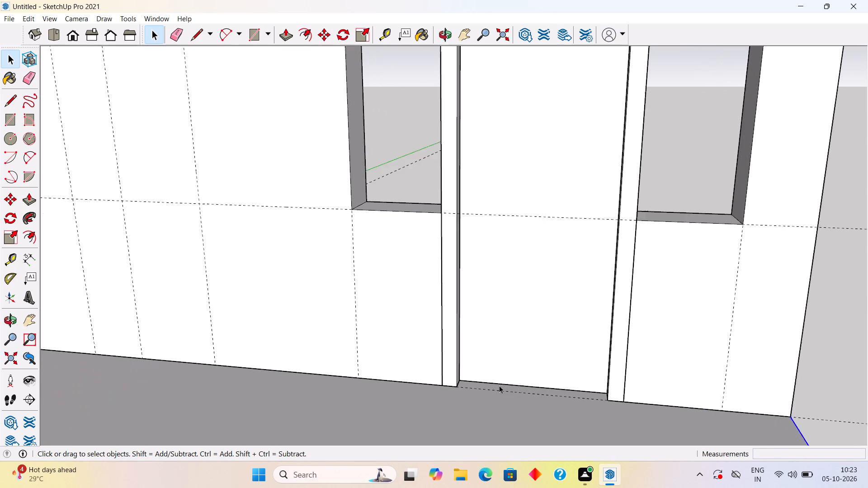
scroll(501, 385, "up", 3)
scroll(501, 385, "down", 3)
key("t")
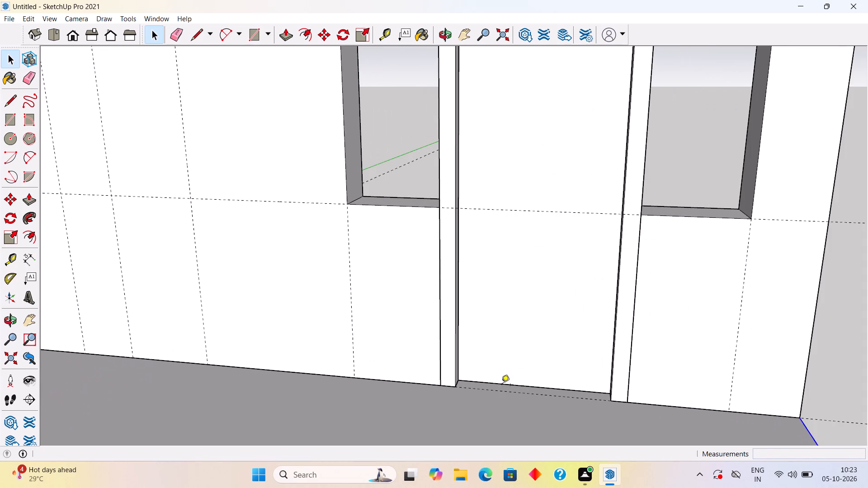
left_click(522, 384)
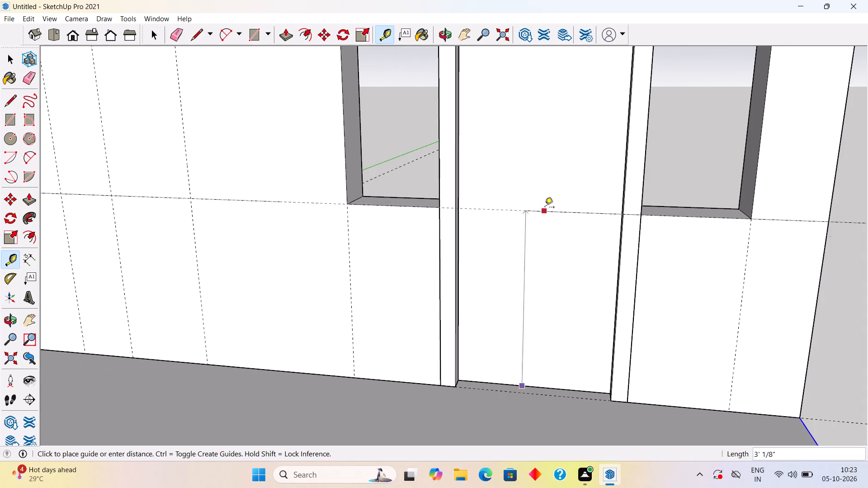
type("3'")
key("Return")
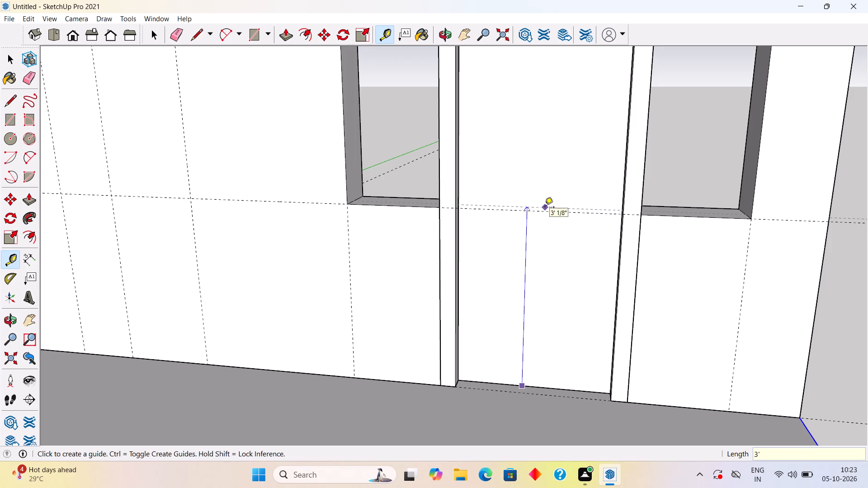
key("space")
Draw an upright rectangle about 1 5/16" by 6 1/4" on the door near its window-side edge, with its base on the 3' guide.
middle_click_drag(544, 183, 552, 205)
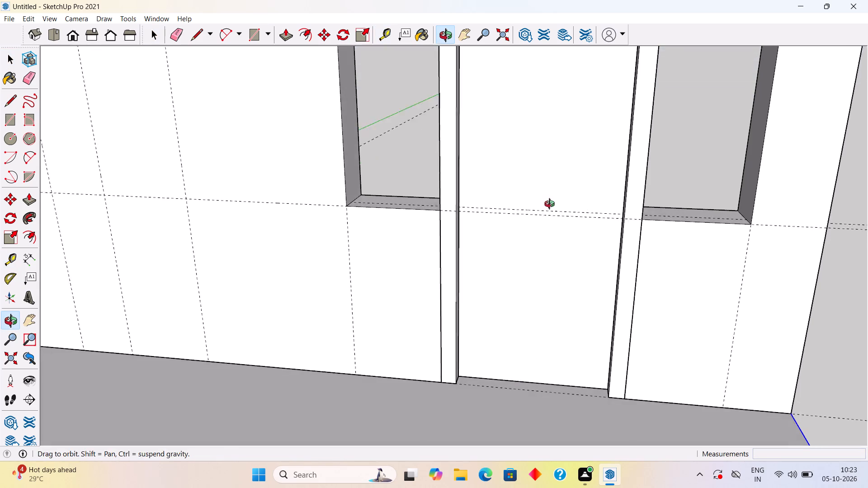
middle_click_drag(552, 205, 560, 232)
key("r")
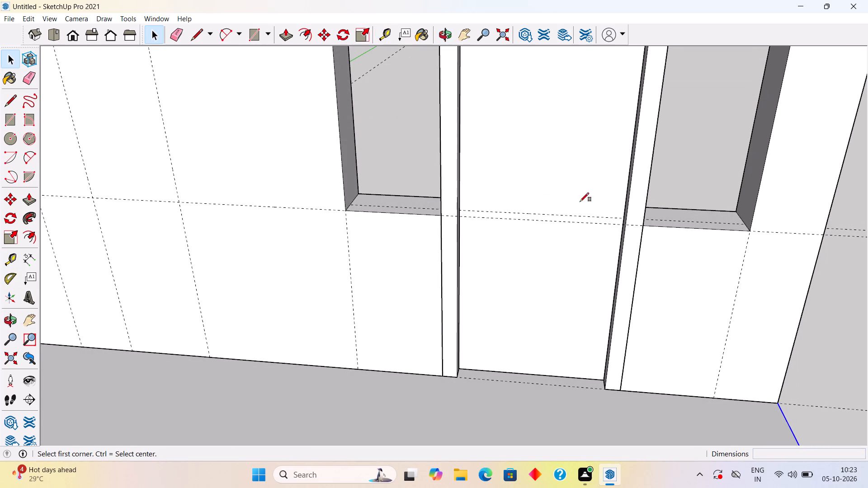
left_click(608, 185)
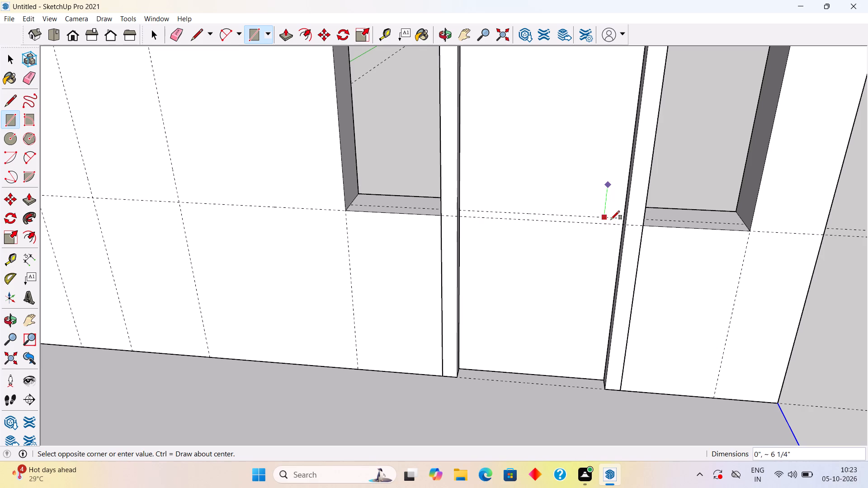
scroll(611, 219, "up", 4)
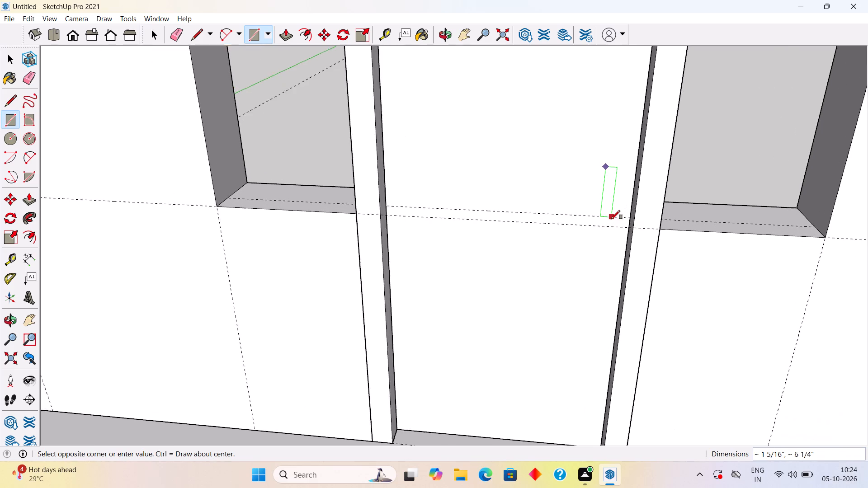
scroll(611, 219, "up", 3)
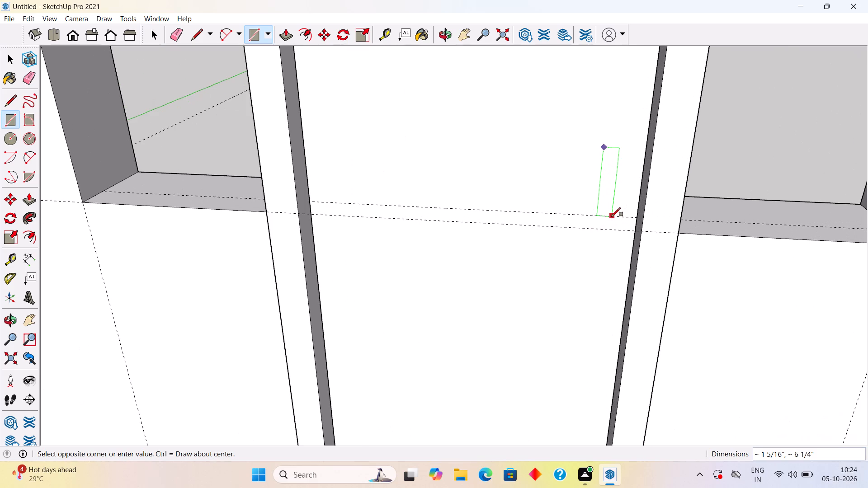
left_click(612, 216)
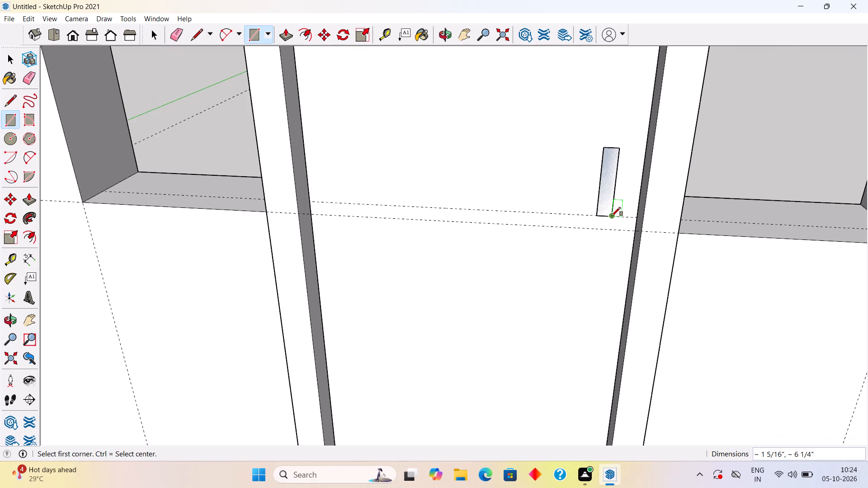
key("space")
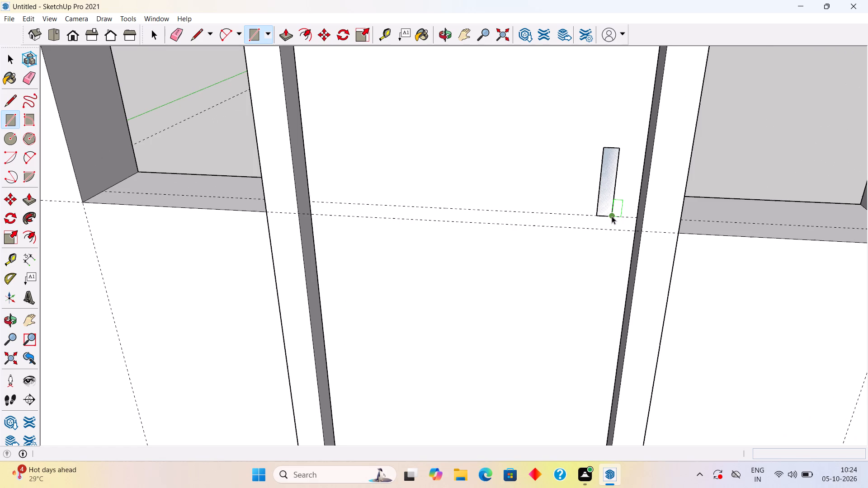
Pull the upright rectangle out 1" from the door to form the handle plate.
left_click(610, 180)
key("p")
left_click(610, 180)
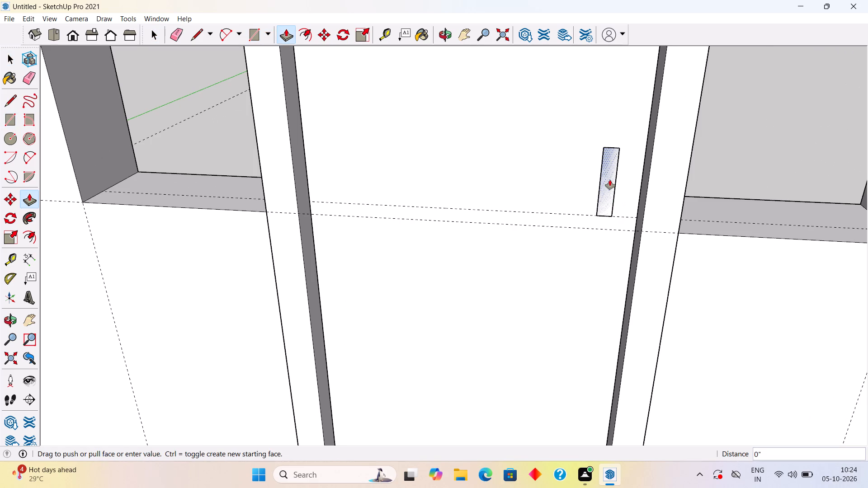
type("1\"")
key("Return")
key("space")
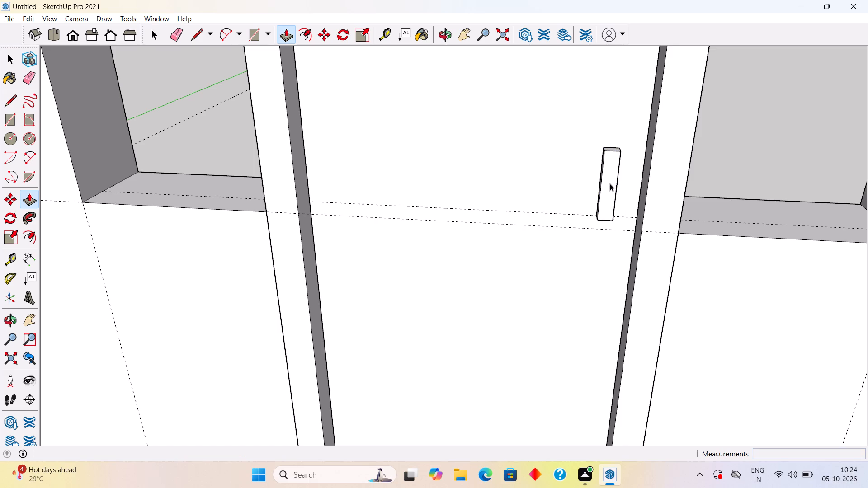
Draw a circle of about 3/8" radius on the lower part of the handle plate's front face.
scroll(610, 183, "up", 8)
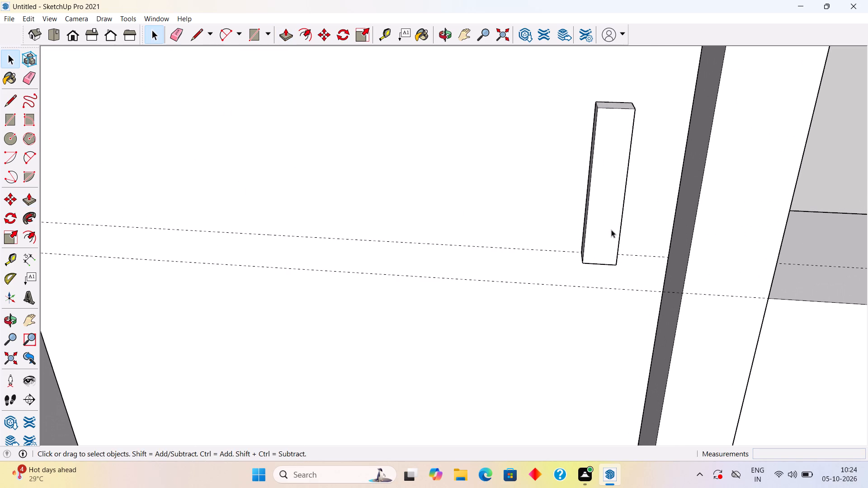
scroll(609, 233, "up", 1)
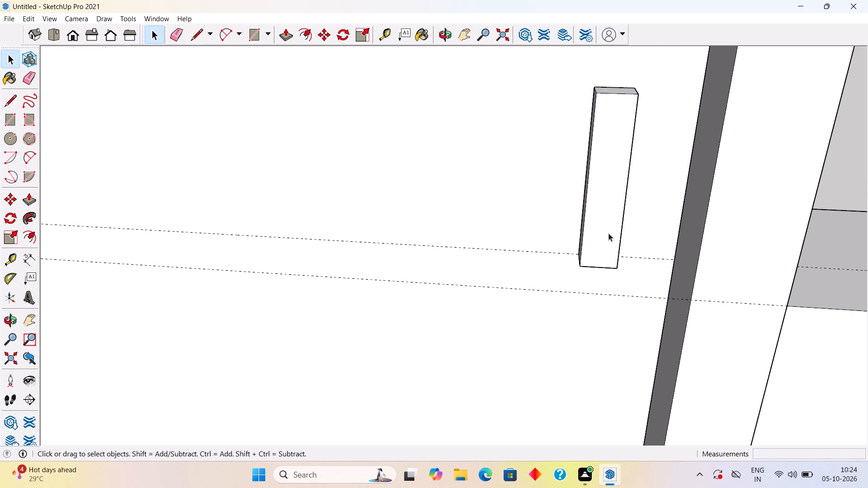
key("c")
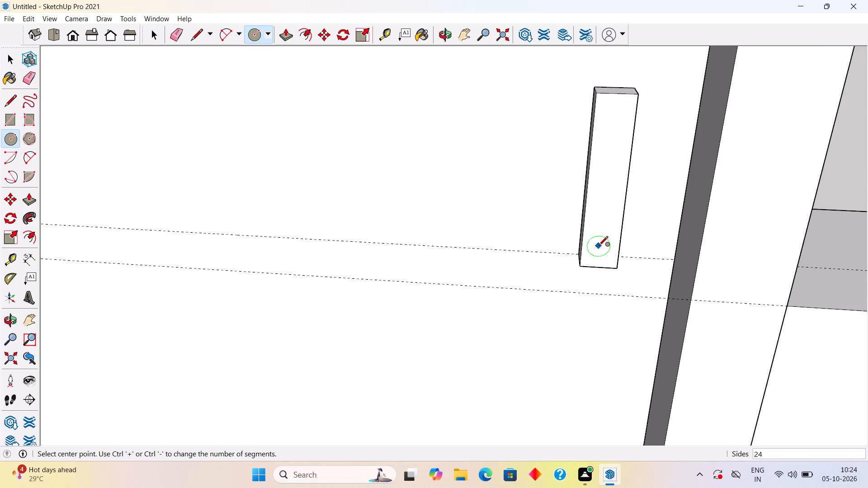
left_click(605, 221)
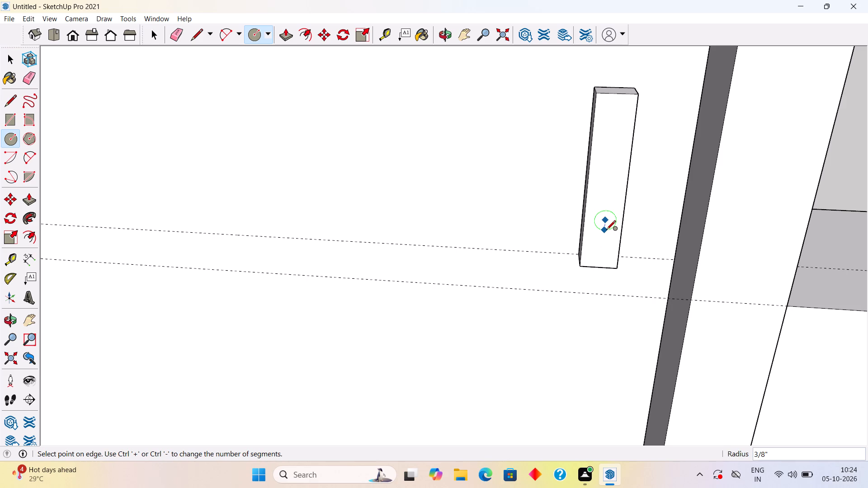
left_click(606, 230)
key("space")
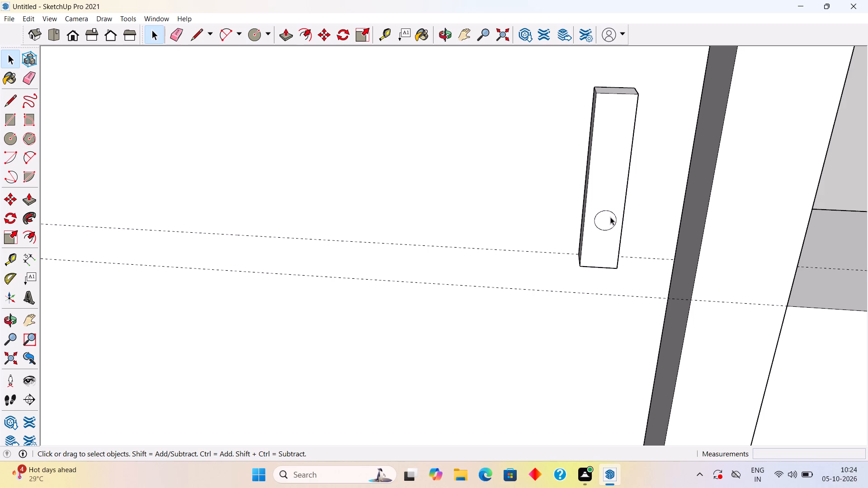
Push the circle about 1 7/16" into the handle plate to cut a round recess.
left_click(610, 217)
key("p")
left_click(610, 217)
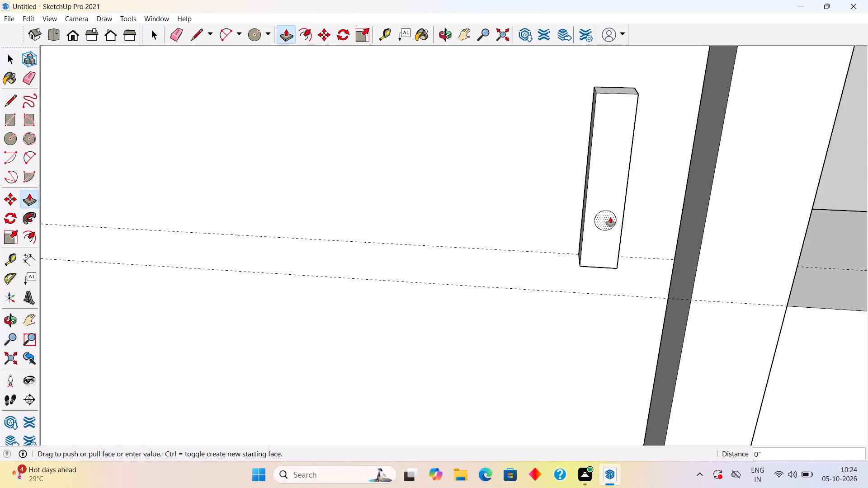
scroll(611, 219, "up", 6)
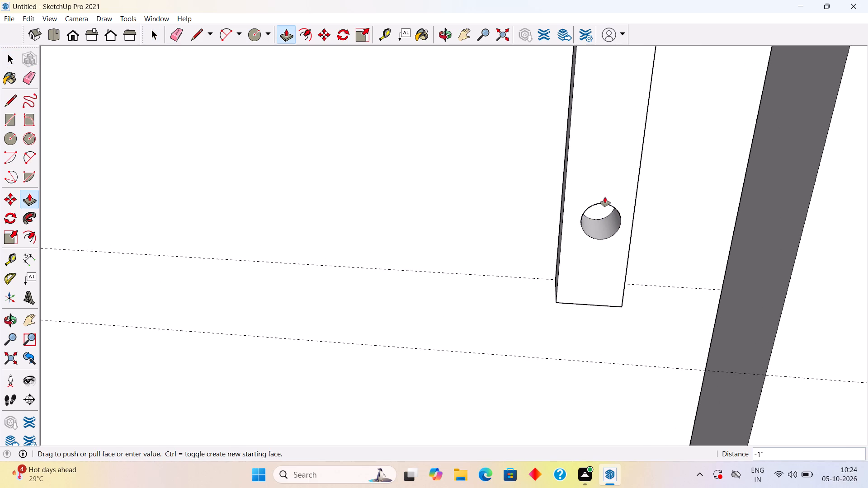
left_click(604, 189)
scroll(608, 225, "down", 3)
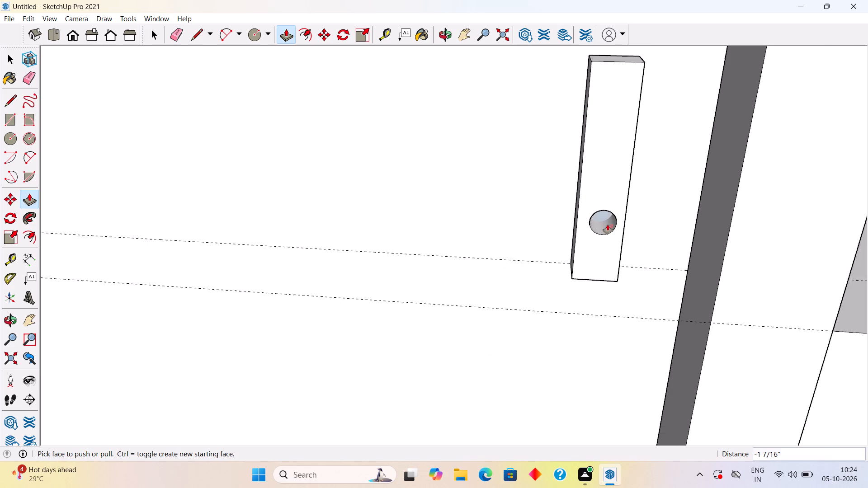
scroll(608, 225, "down", 6)
key("space")
Examine the round recess in the handle plate from both sides of the door and select its inner face.
scroll(677, 201, "down", 1)
middle_click_drag(677, 201, 137, 221)
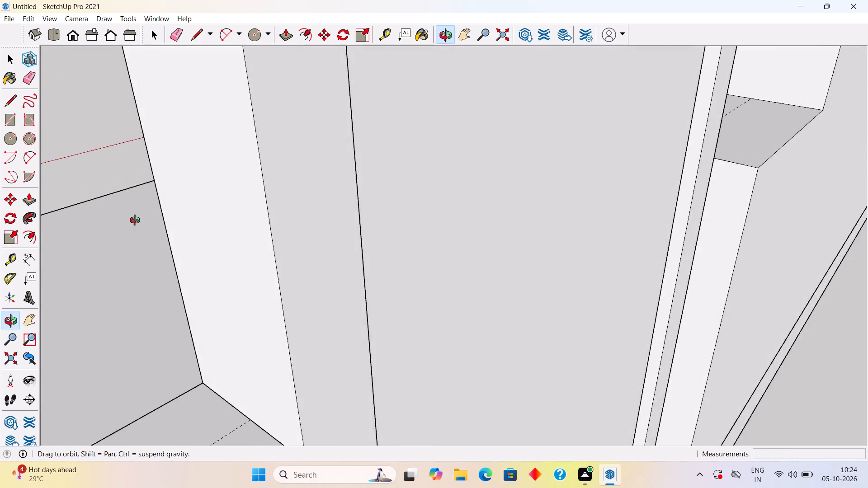
middle_click_drag(137, 221, 635, 192)
scroll(623, 231, "up", 4)
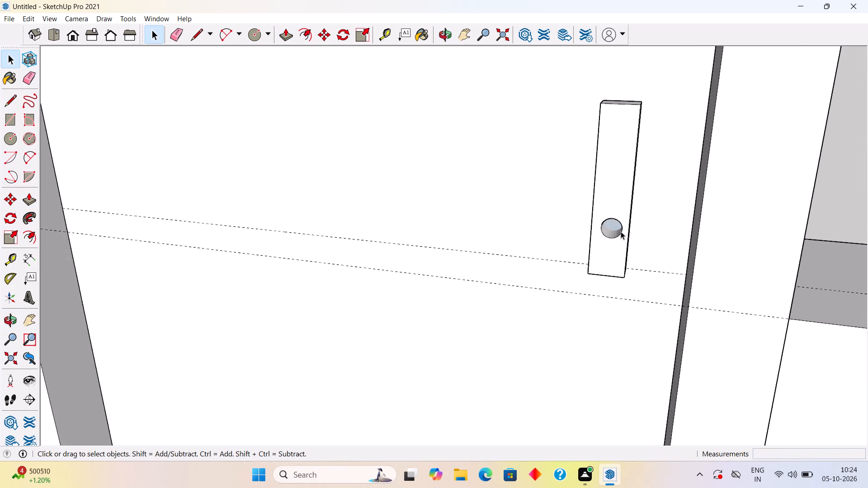
middle_click_drag(619, 228, 619, 183)
scroll(612, 224, "up", 4)
middle_click_drag(621, 222, 635, 177)
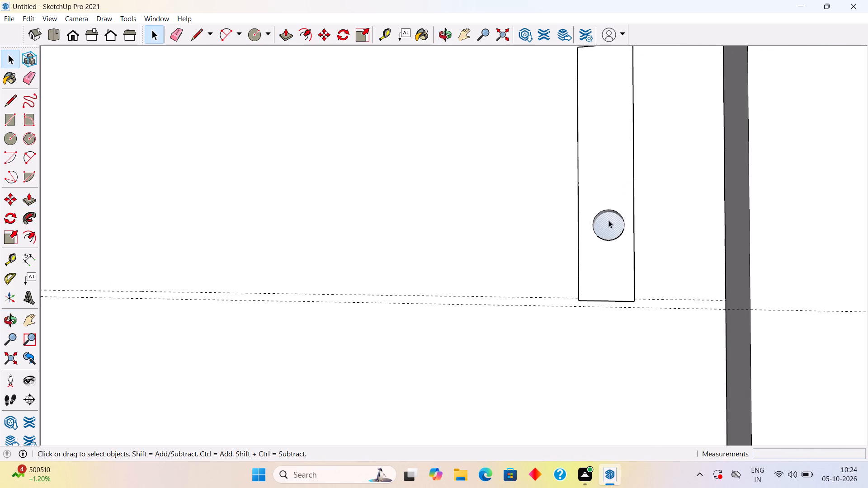
left_click(605, 225)
scroll(605, 225, "down", 8)
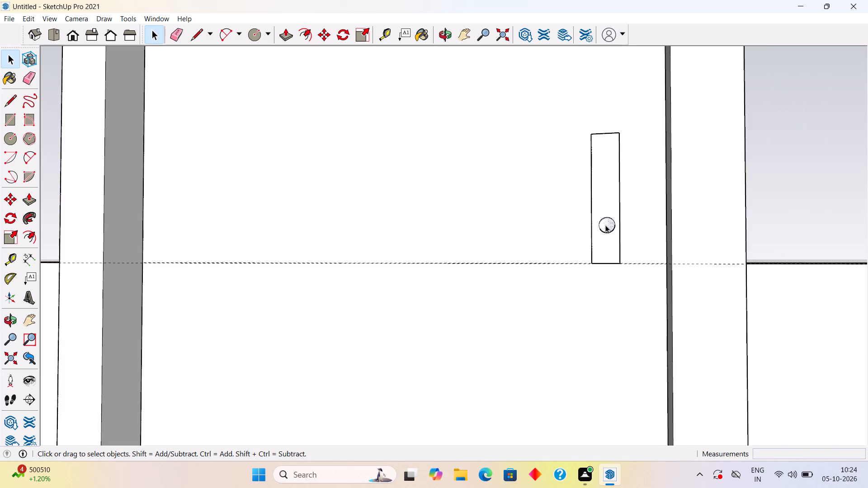
scroll(608, 221, "down", 2)
Draw a rectangle about 5/8" by 3/8" on the handle plate's front face, above the round recess.
scroll(621, 138, "up", 1)
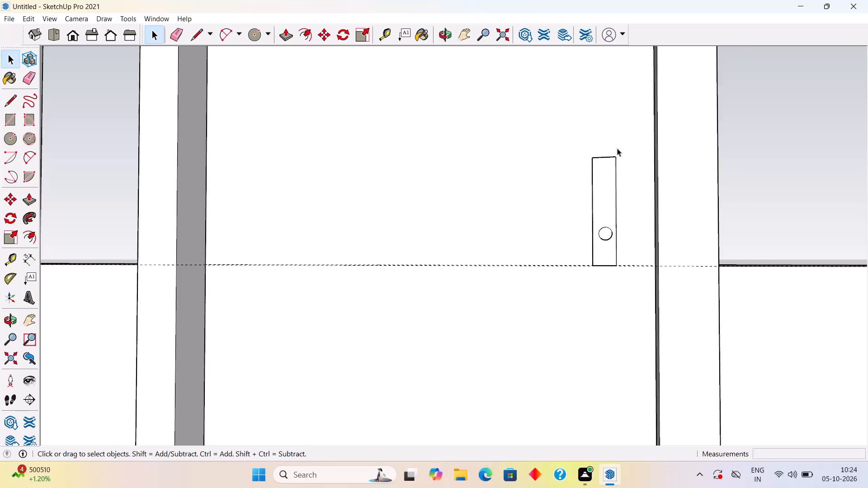
scroll(608, 182, "up", 6)
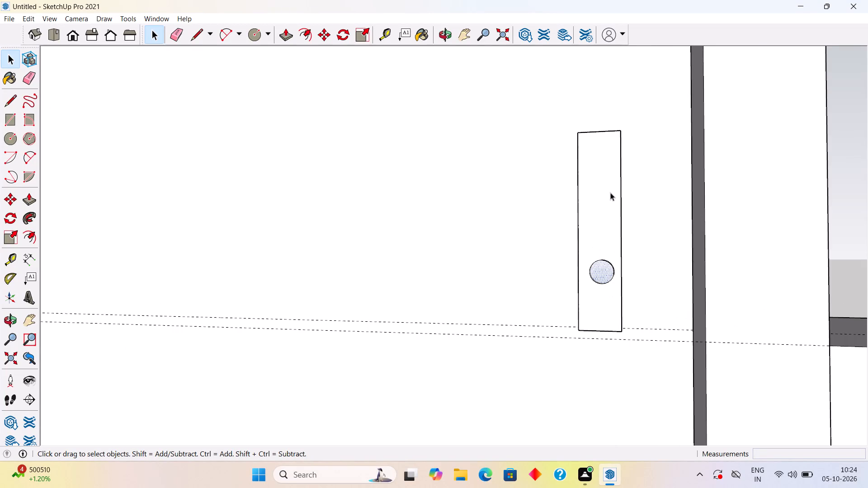
key("r")
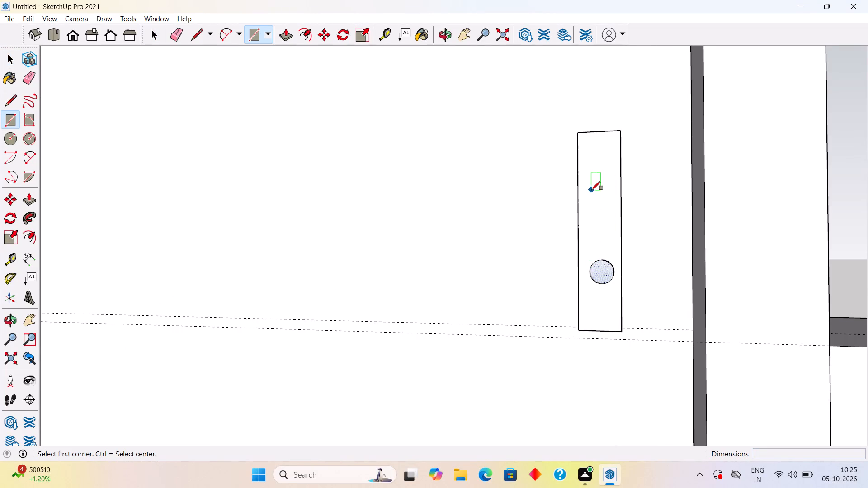
left_click(591, 190)
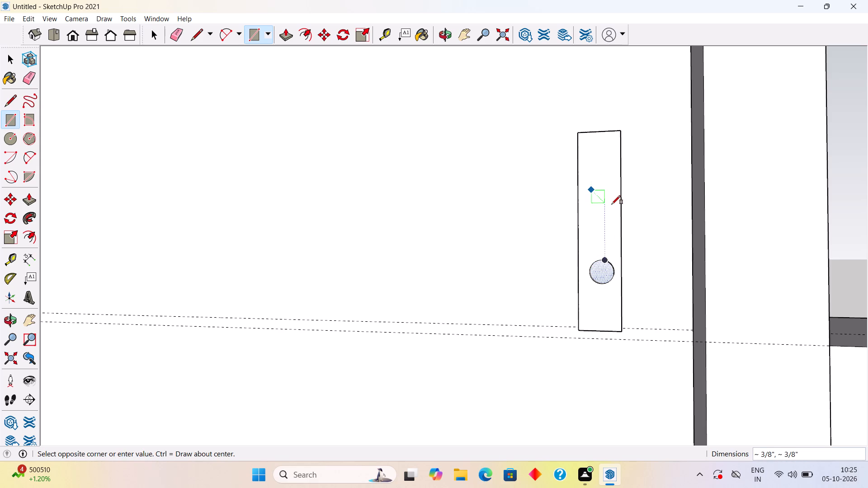
scroll(617, 201, "up", 4)
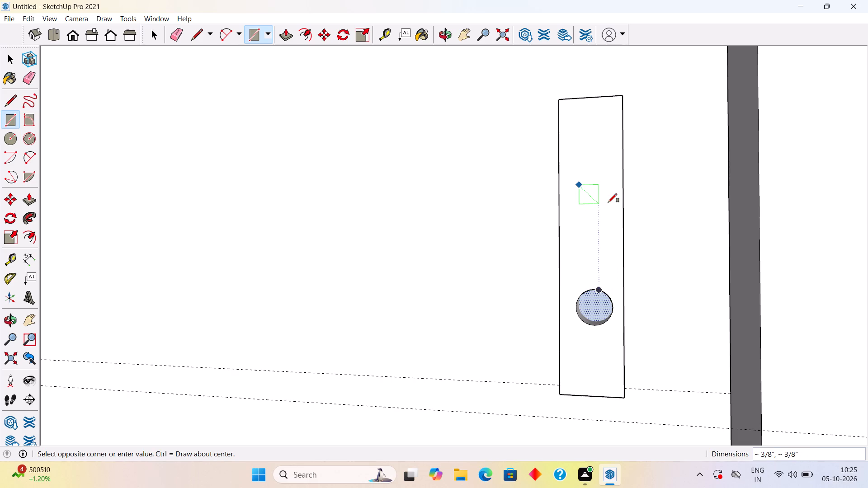
scroll(608, 202, "up", 6)
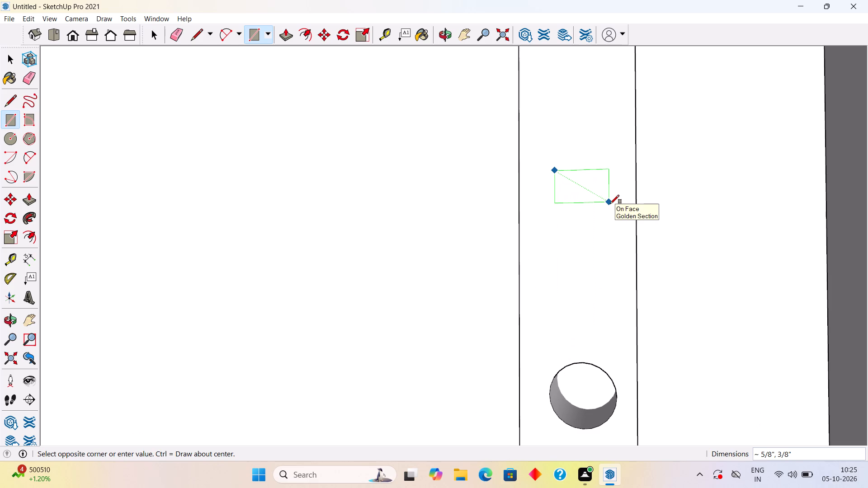
left_click(610, 204)
key("space")
scroll(610, 205, "down", 3)
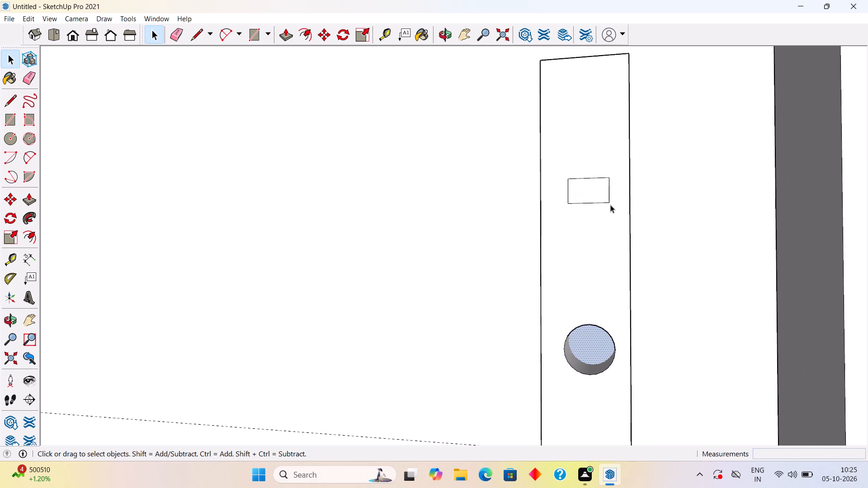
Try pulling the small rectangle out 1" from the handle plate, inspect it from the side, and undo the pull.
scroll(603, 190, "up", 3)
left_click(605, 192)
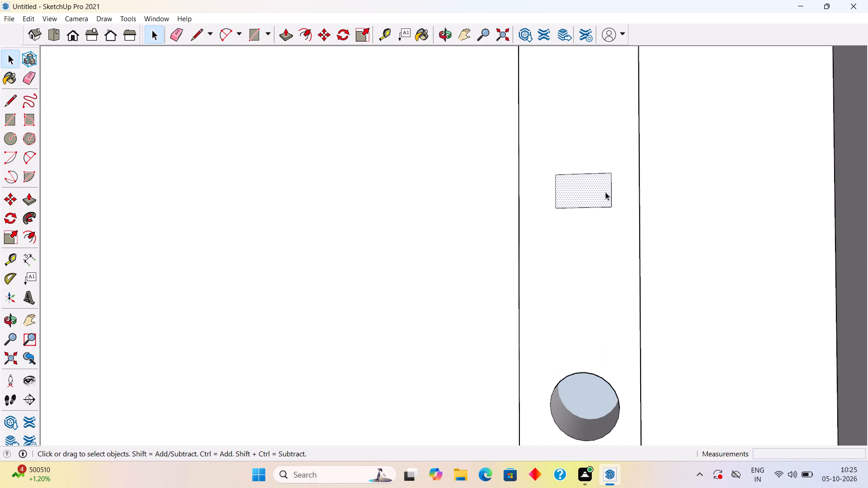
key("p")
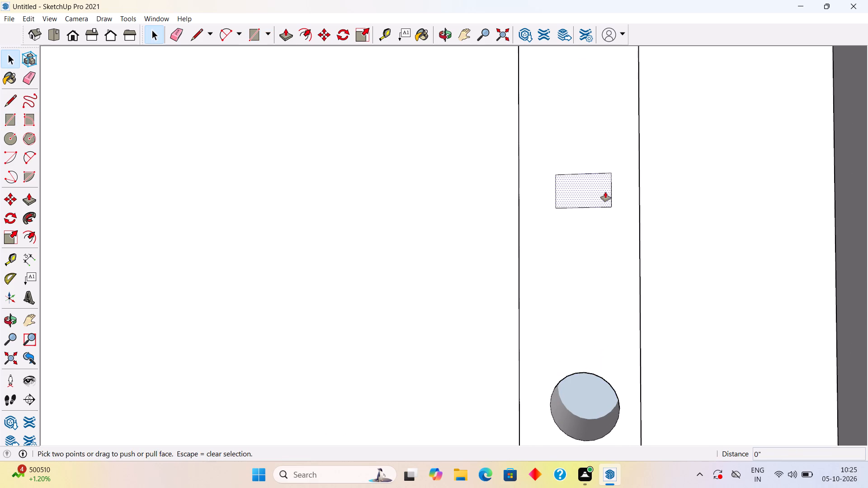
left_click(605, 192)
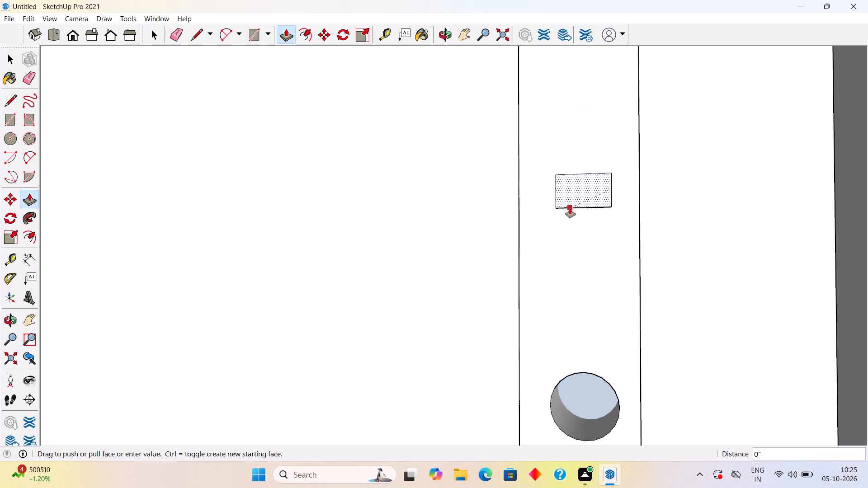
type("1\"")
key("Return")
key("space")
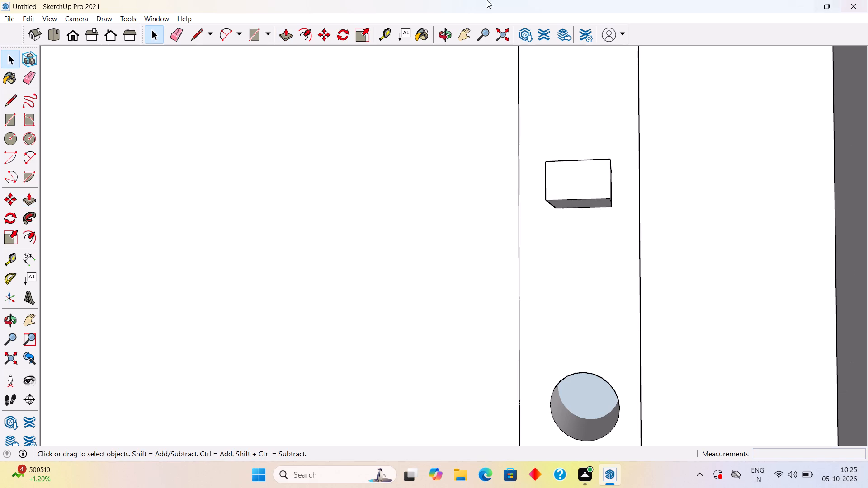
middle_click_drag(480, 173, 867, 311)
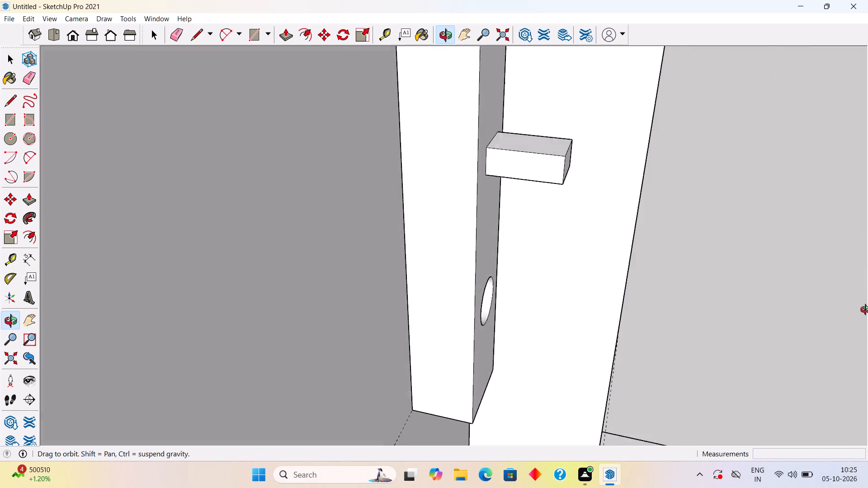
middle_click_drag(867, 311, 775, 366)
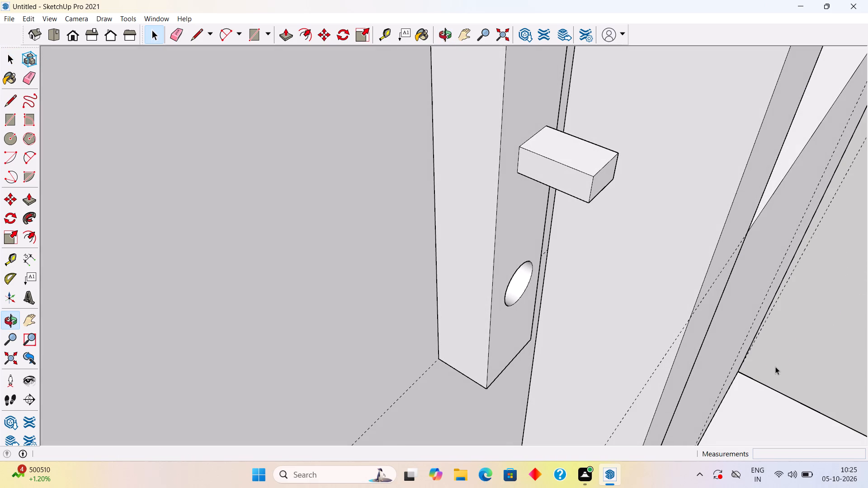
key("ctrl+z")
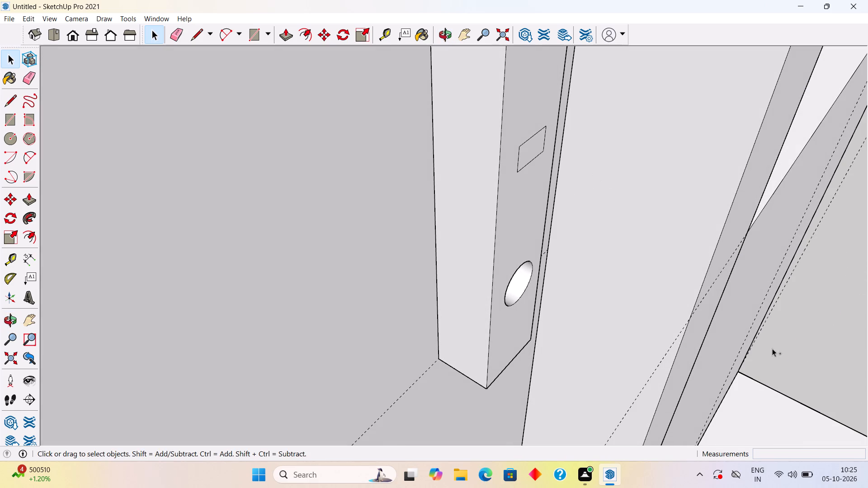
Pull the small rectangle out 1" from the handle plate, and push the block's end face back 0.6".
key("p")
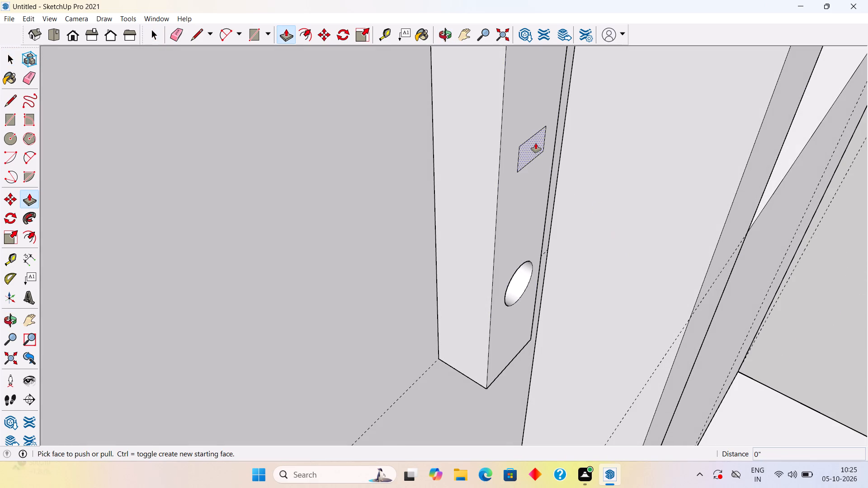
left_click(536, 143)
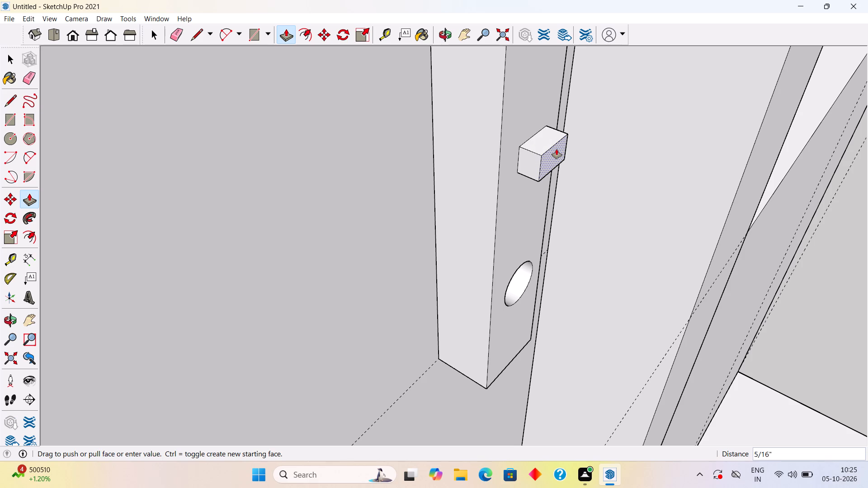
type("1\"")
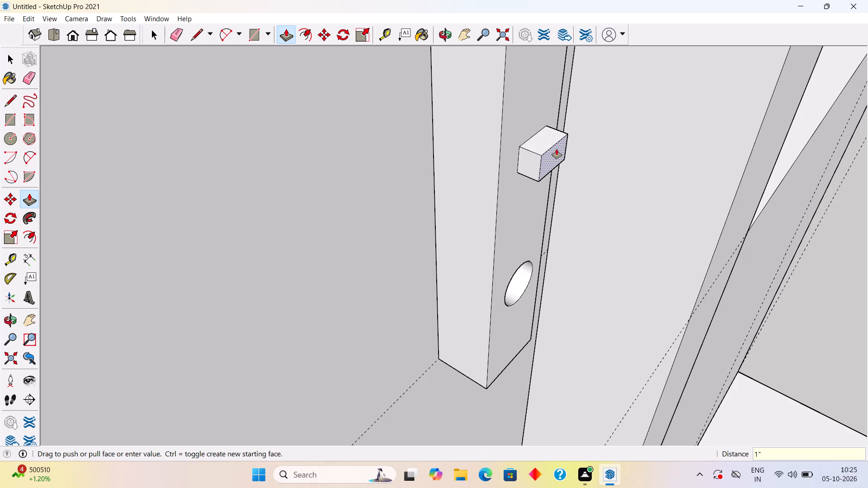
key("Return")
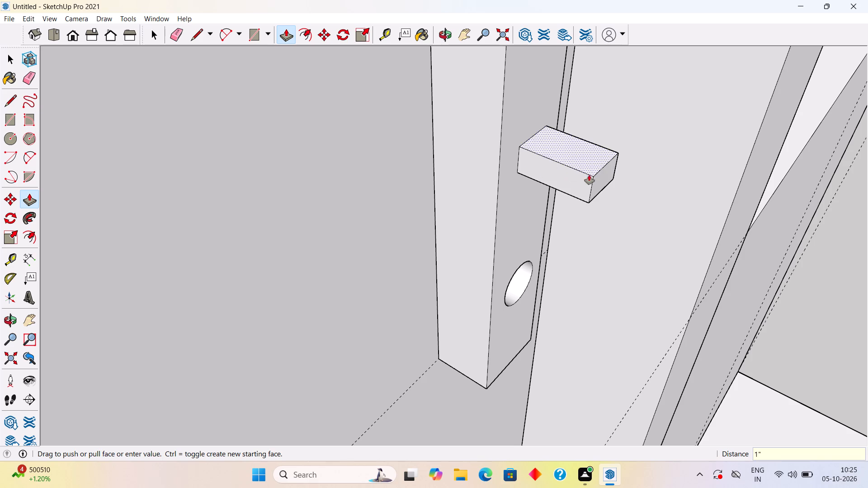
left_click(603, 175)
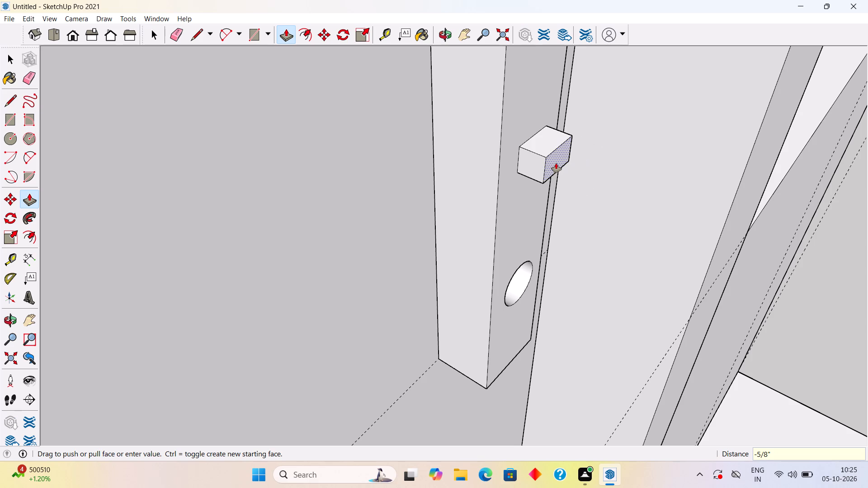
key("period")
type("6\"")
key("Return")
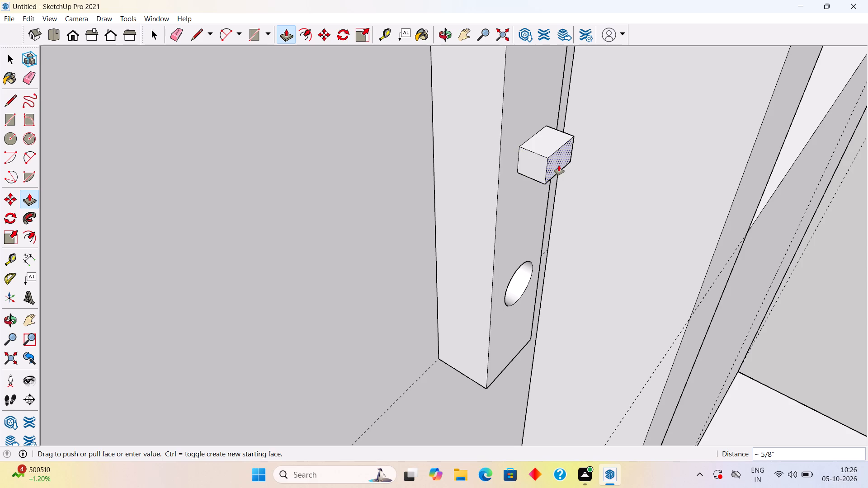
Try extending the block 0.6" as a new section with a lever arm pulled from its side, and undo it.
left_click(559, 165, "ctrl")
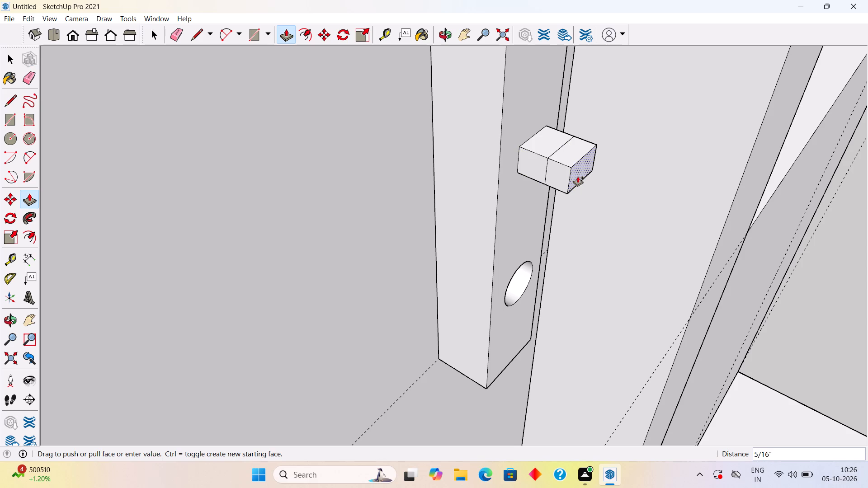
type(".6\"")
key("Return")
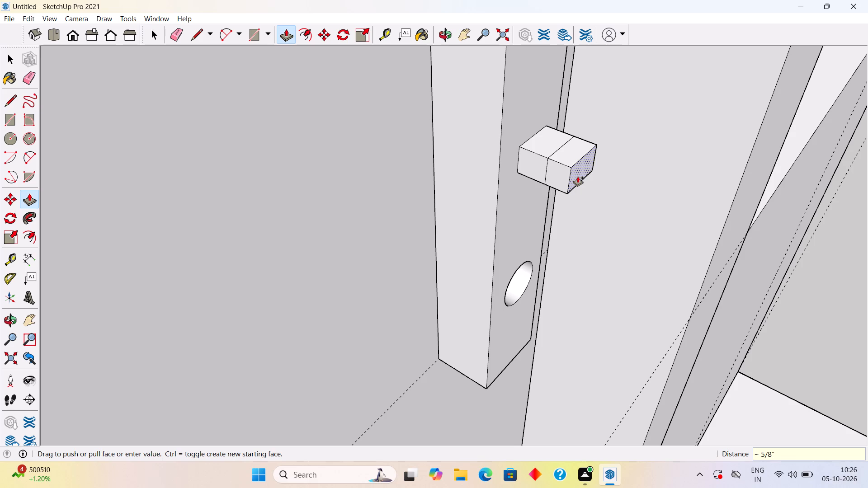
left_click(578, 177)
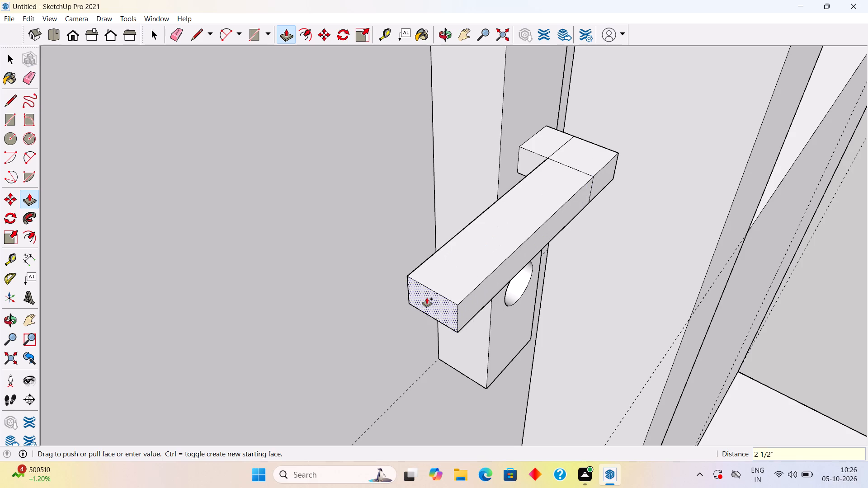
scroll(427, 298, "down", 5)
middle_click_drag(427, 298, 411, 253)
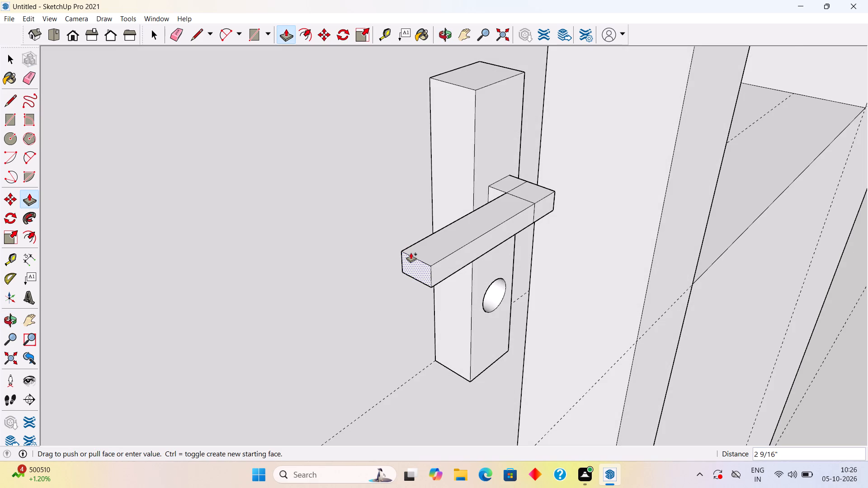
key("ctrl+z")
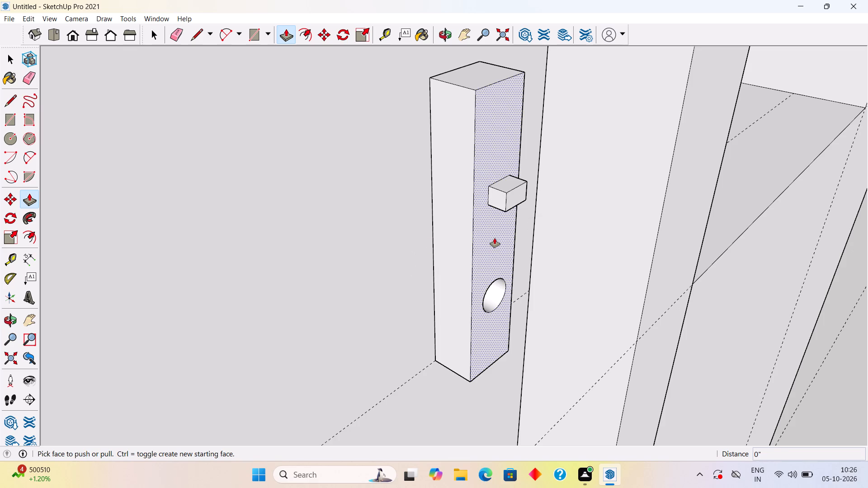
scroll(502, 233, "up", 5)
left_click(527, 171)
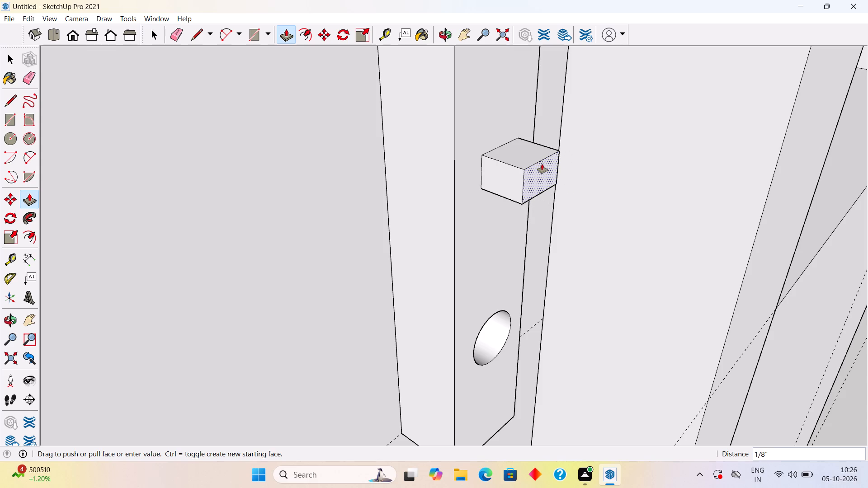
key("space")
Draw a rectangle over the block's front face from its upper corner to the opposite lower corner.
middle_click_drag(532, 170, 463, 174)
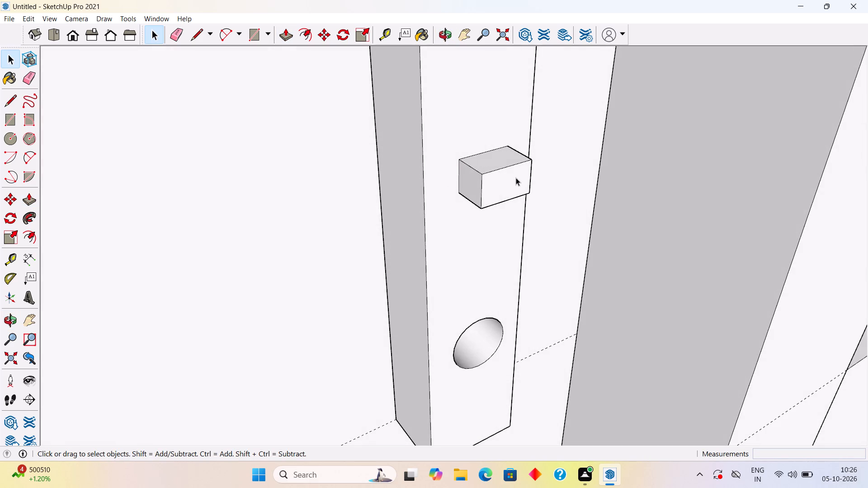
key("r")
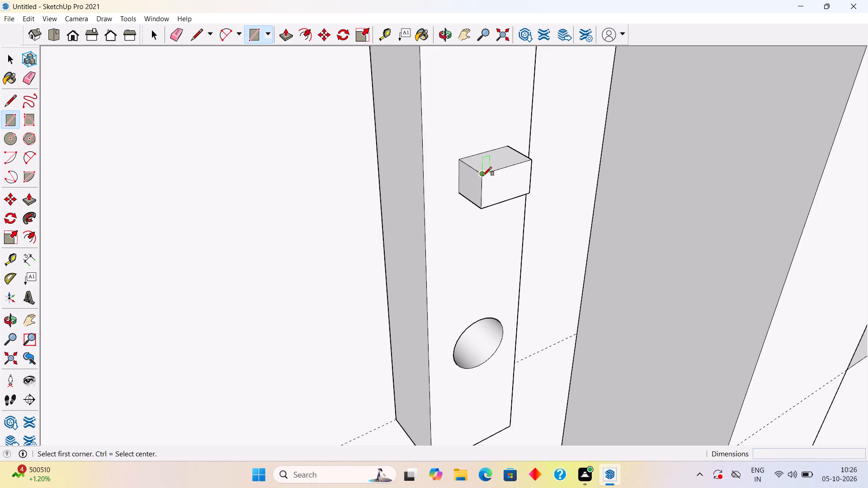
left_click(483, 176)
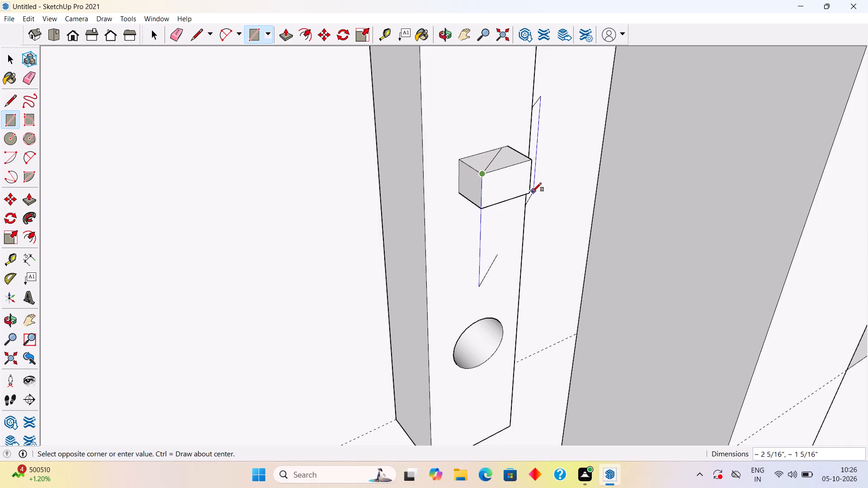
left_click(530, 192)
key("space")
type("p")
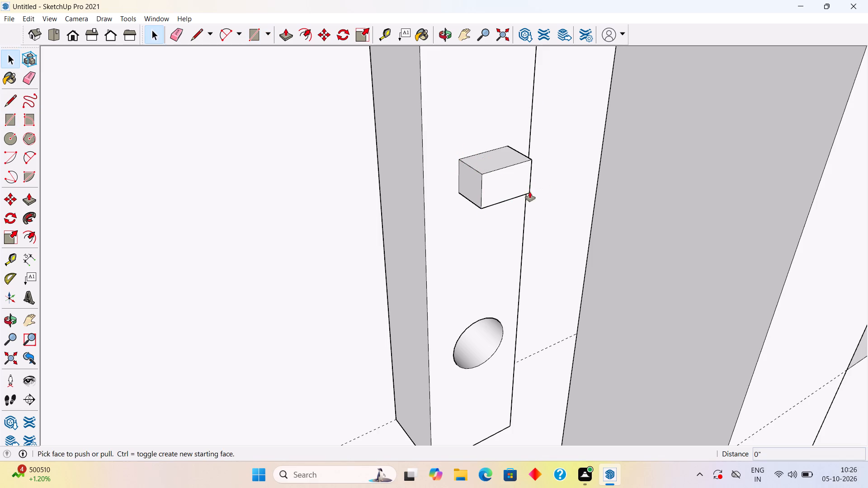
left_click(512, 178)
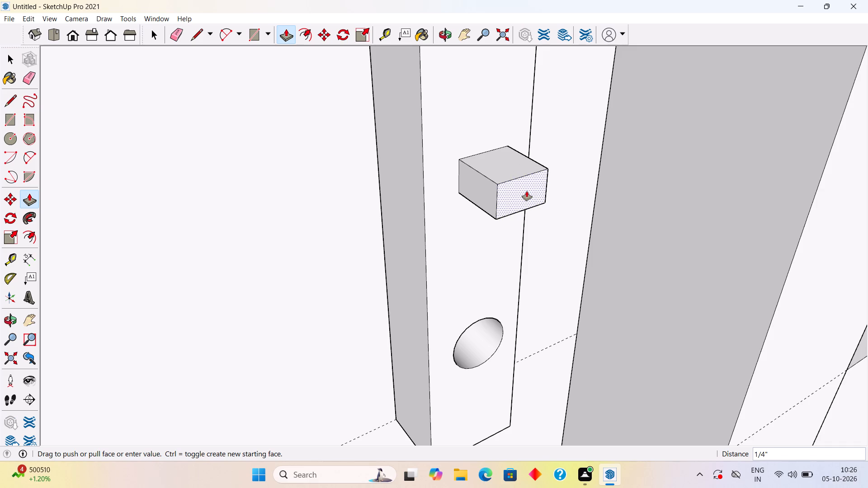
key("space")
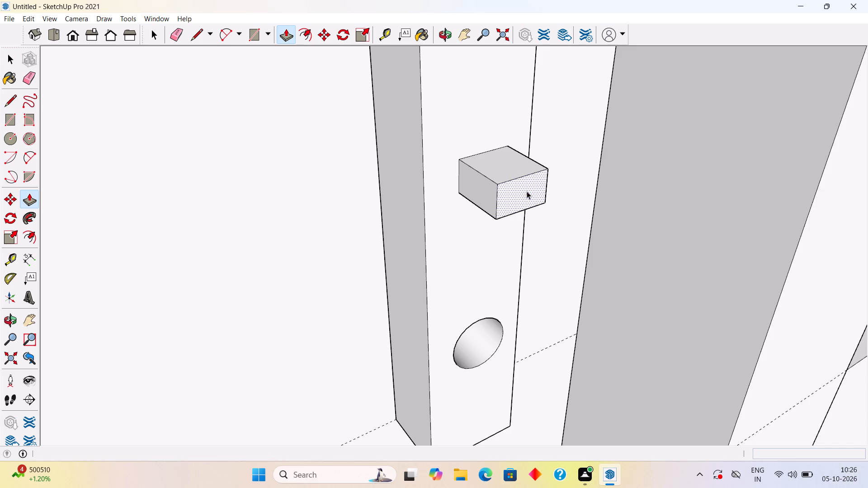
Examine the whole door and its handle plate from the front.
scroll(491, 208, "down", 20)
scroll(491, 208, "down", 5)
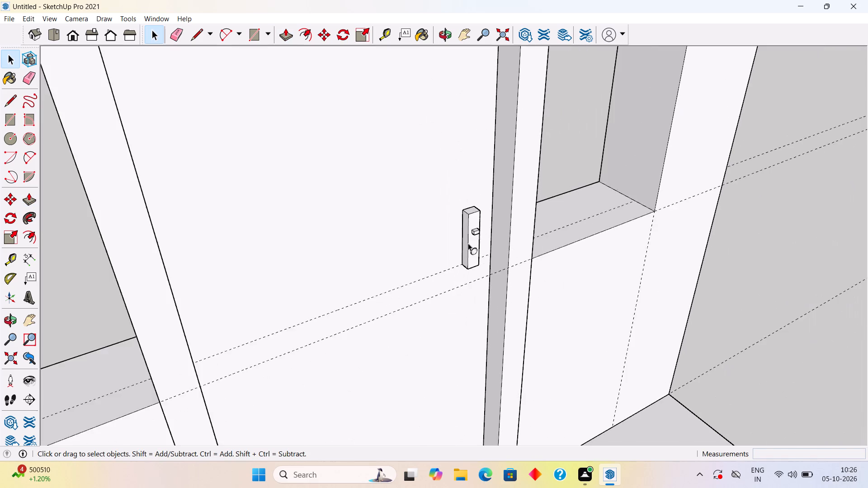
scroll(468, 243, "down", 8)
middle_click_drag(442, 259, 278, 223)
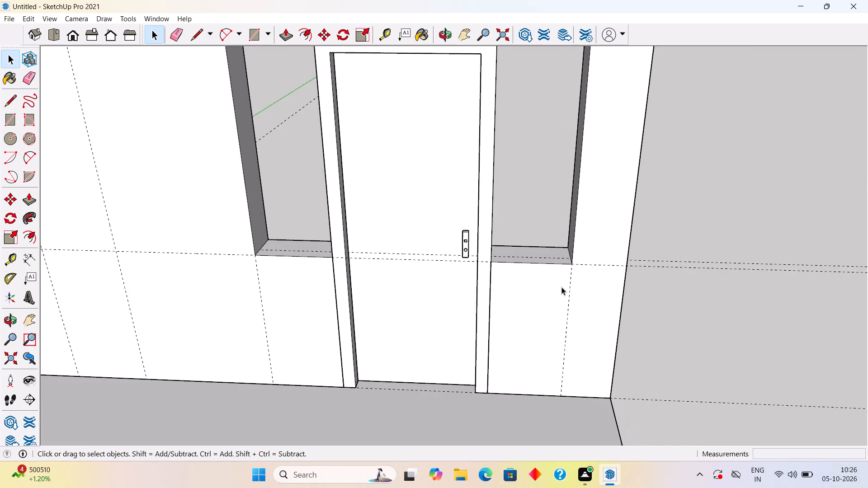
middle_click_drag(559, 280, 586, 184)
scroll(499, 239, "up", 4)
scroll(444, 255, "up", 4)
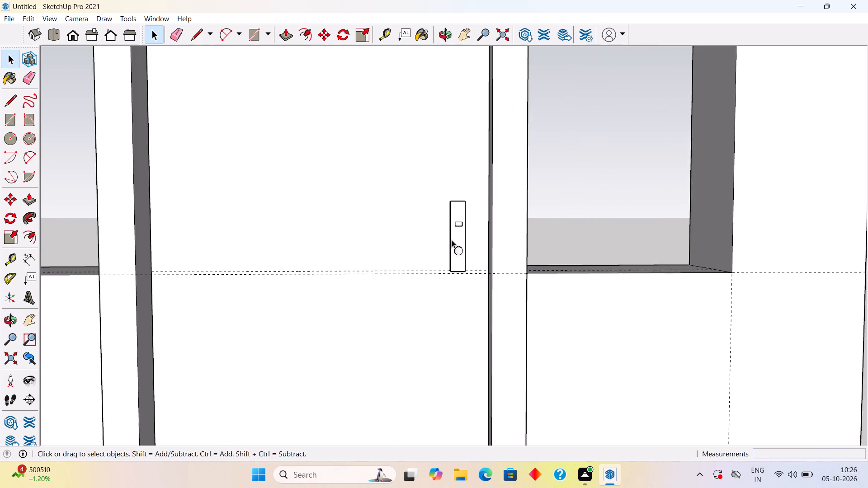
Extend the small block on the handle plate downward by pulling its underside about 3/16".
scroll(452, 240, "up", 18)
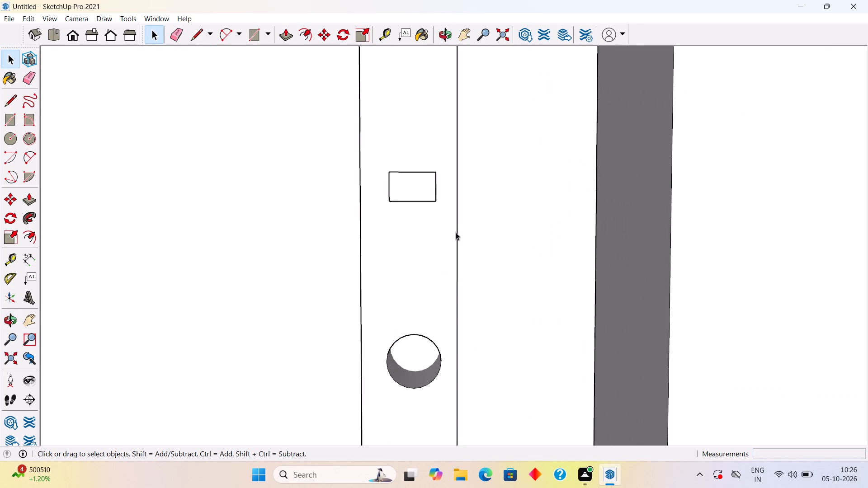
scroll(408, 219, "up", 1)
middle_click_drag(407, 213, 407, 88)
middle_click_drag(410, 165, 432, 81)
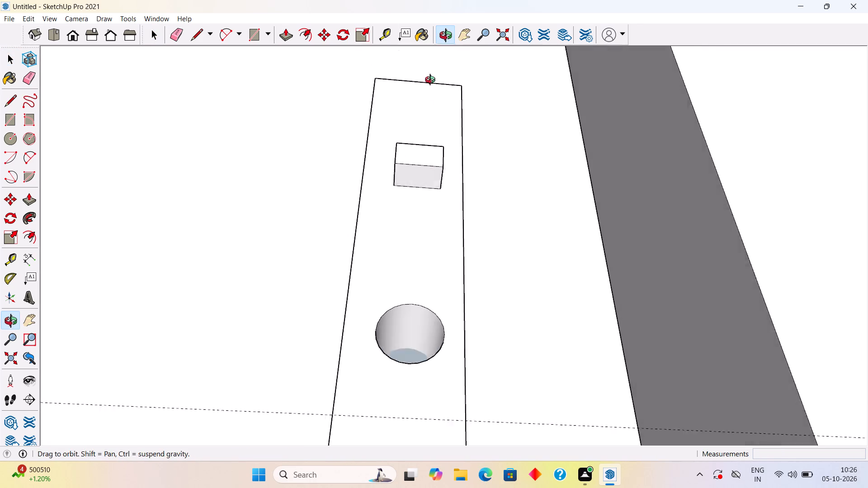
middle_click_drag(432, 81, 434, 69)
left_click(415, 173)
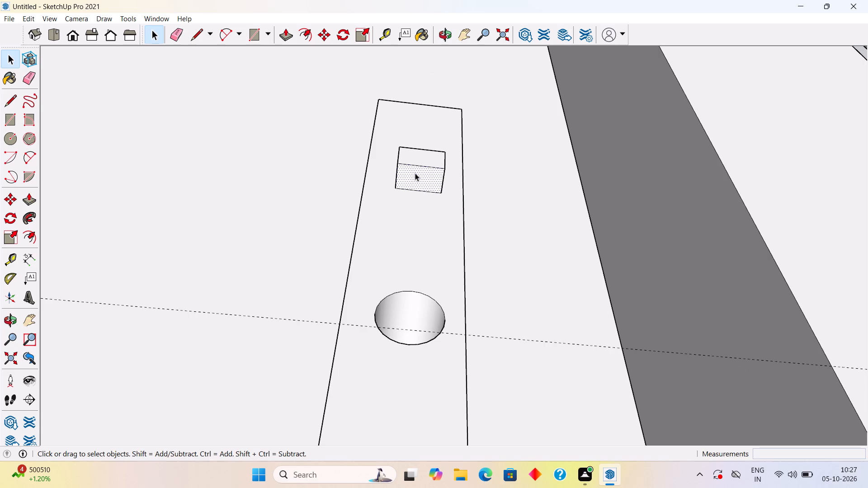
key("p")
left_click(415, 173)
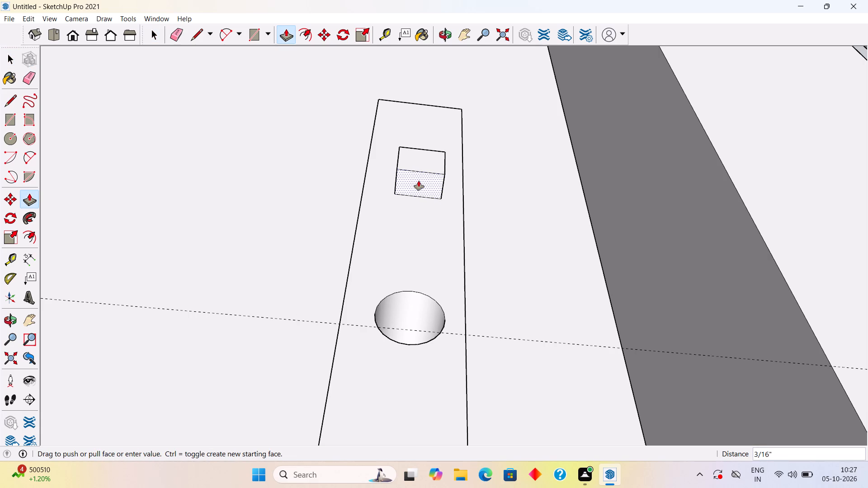
left_click(420, 181)
middle_click_drag(414, 147, 453, 328)
scroll(452, 324, "down", 4)
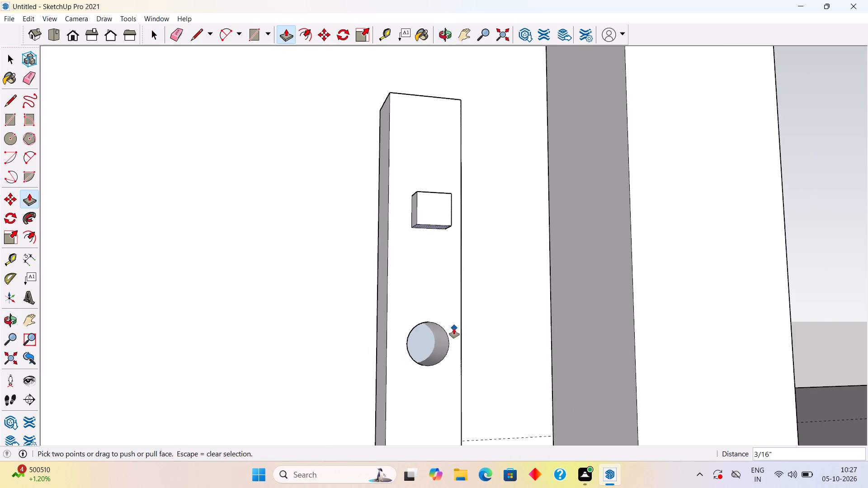
Group the whole handle plate together with its block and round keyhole.
key("space")
triple_click(433, 216)
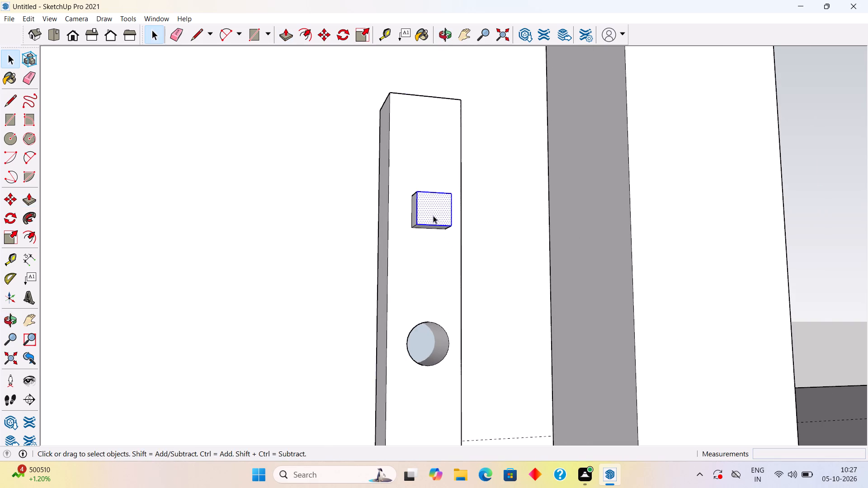
left_click(433, 216)
triple_click(433, 216)
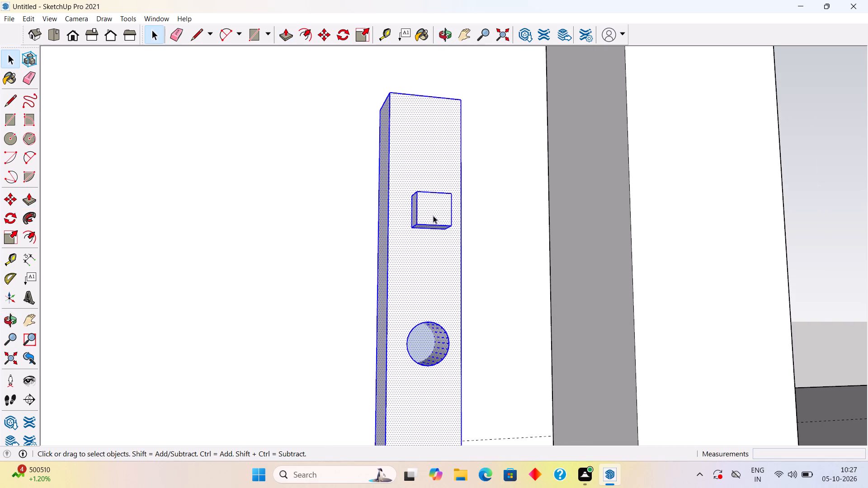
right_click(433, 216)
left_click(472, 311)
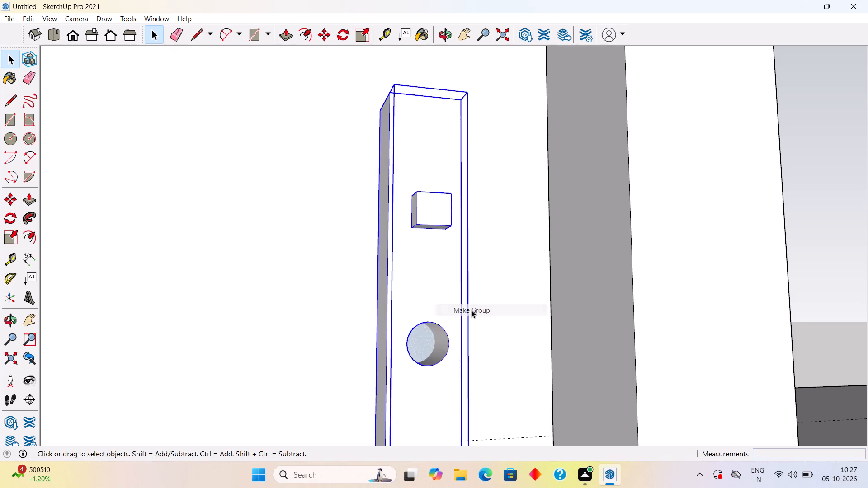
scroll(468, 302, "down", 9)
left_click(605, 204)
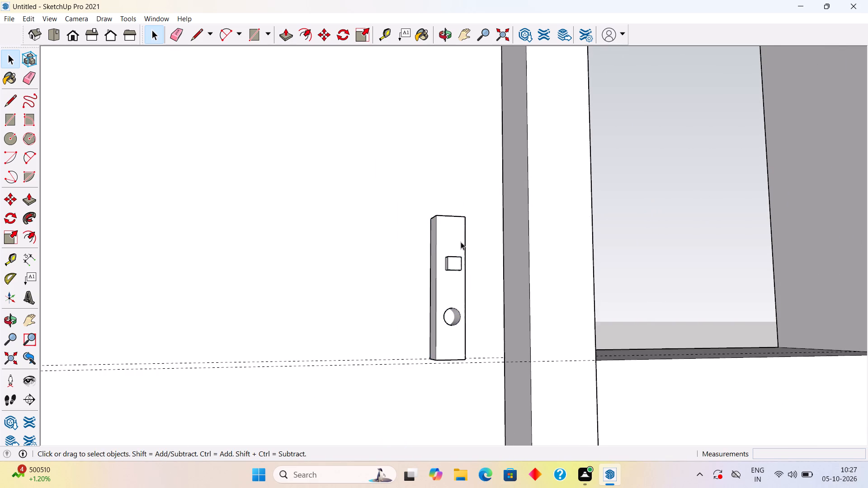
Draw a rectangle of about 5/8" by 9/16" over the block's front face, corner to opposite corner.
middle_click_drag(461, 243, 423, 274)
scroll(427, 272, "up", 9)
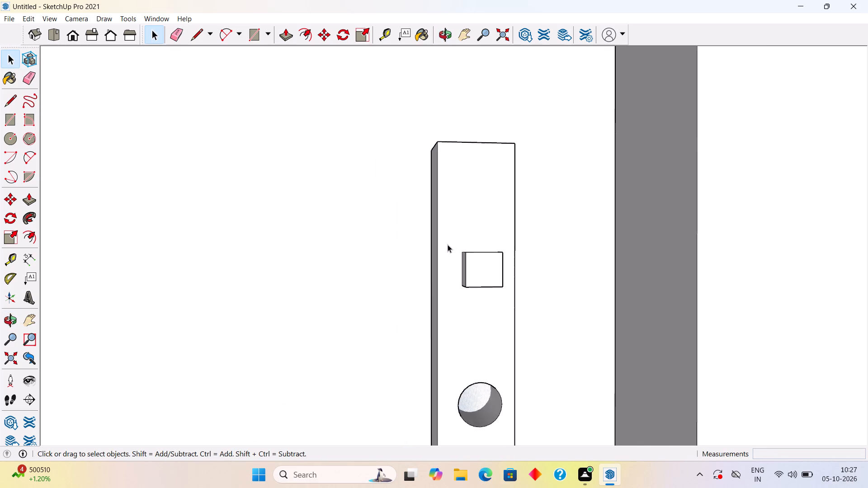
scroll(453, 244, "up", 3)
key("r")
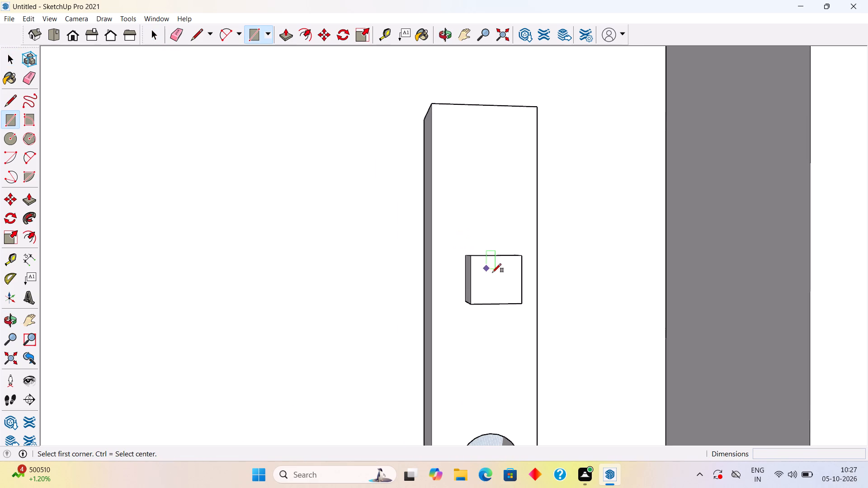
left_click(470, 258)
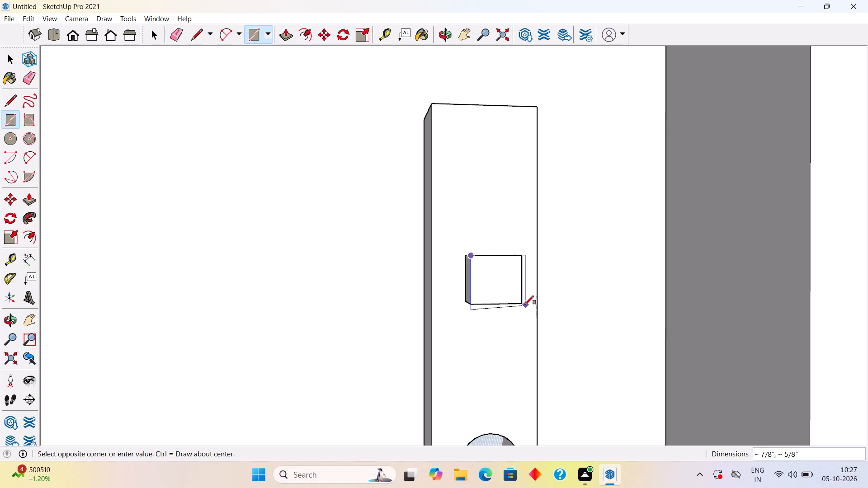
scroll(511, 298, "up", 11)
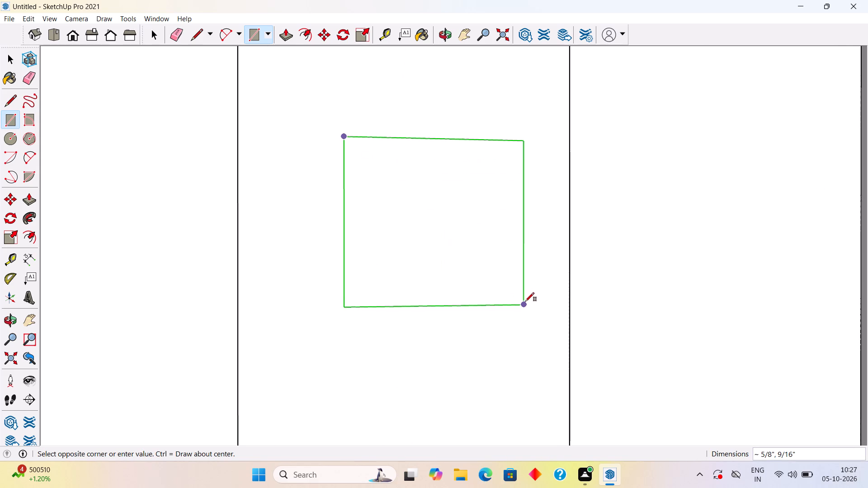
left_click(525, 300)
Pull the new rectangle out 0.5" from the block's front face.
middle_click_drag(513, 292, 418, 191)
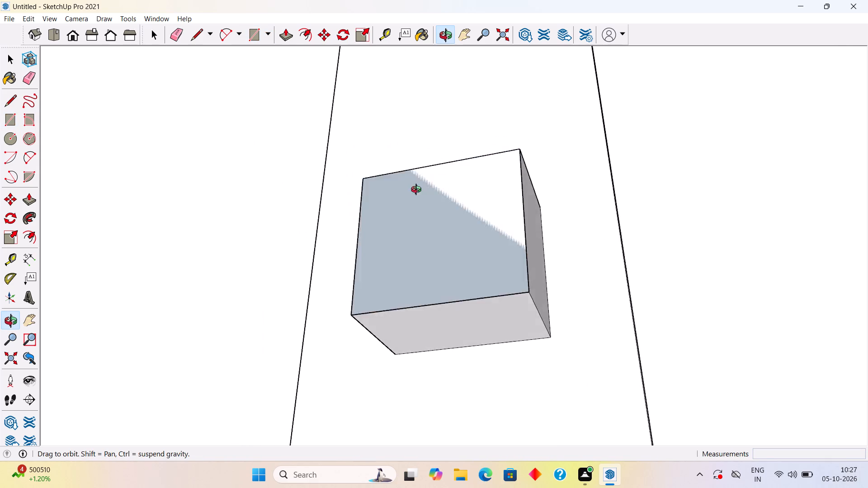
middle_click_drag(418, 191, 465, 286)
key("space")
key("p")
left_click(500, 287)
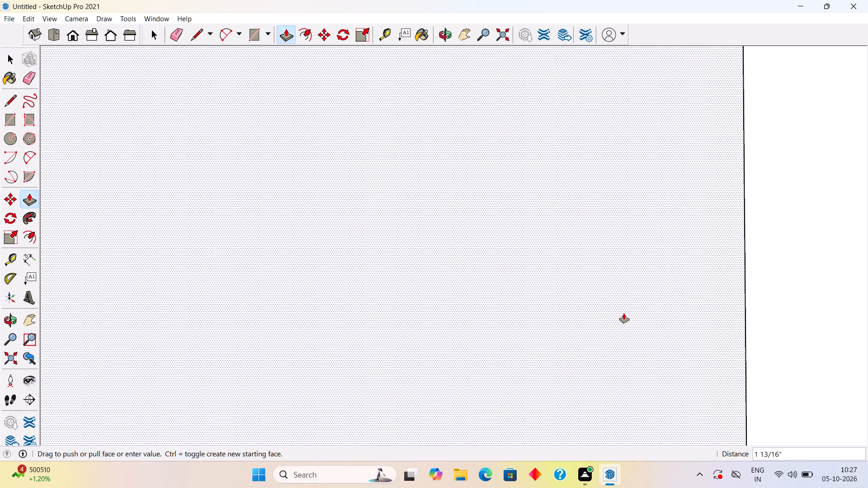
scroll(624, 314, "down", 20)
scroll(624, 314, "down", 4)
middle_click_drag(656, 327, 839, 340)
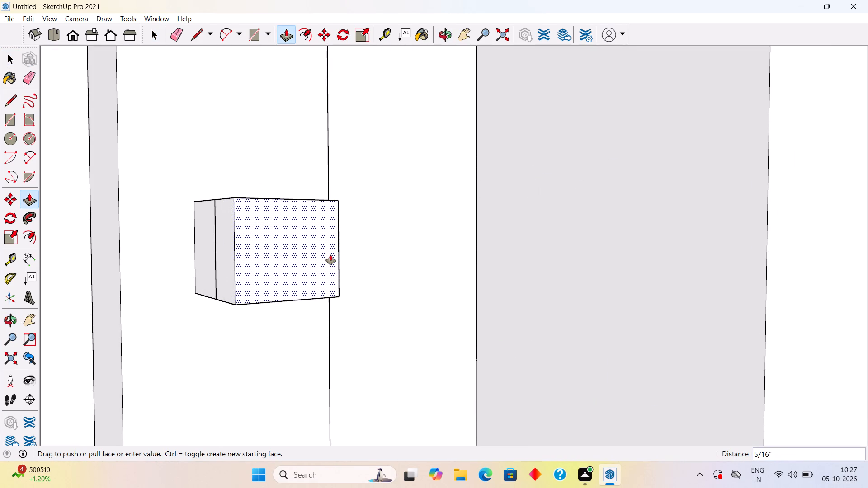
key("0")
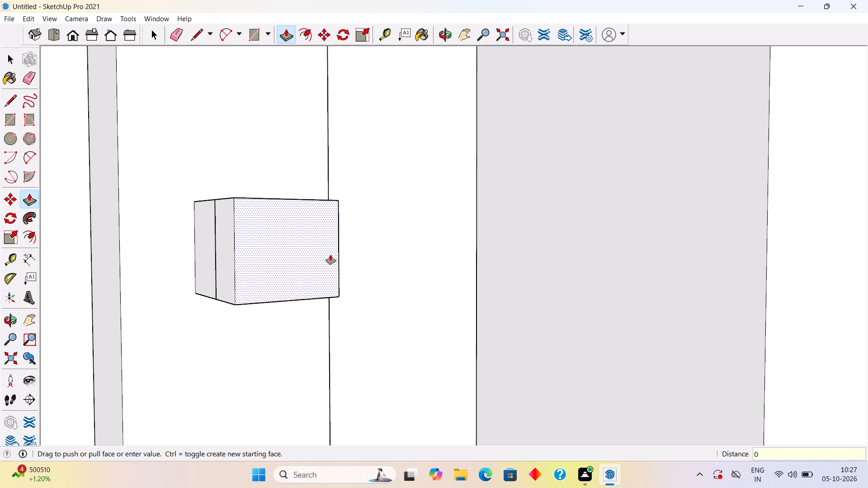
key("period")
key("5")
key("shift+quotedbl")
key("Return")
key("space")
Pull the front section's side face about 5 5/16" across the door, away from the door frame, to form the lever arm.
scroll(330, 255, "down", 6)
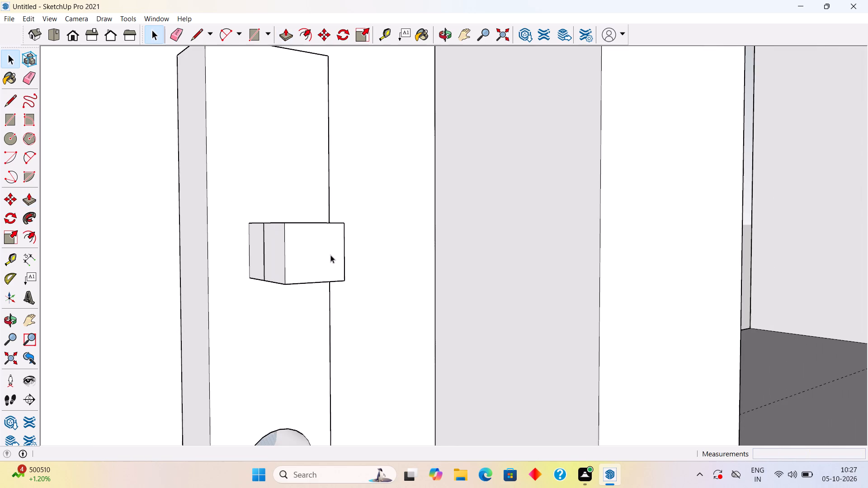
middle_click_drag(271, 232, 357, 233)
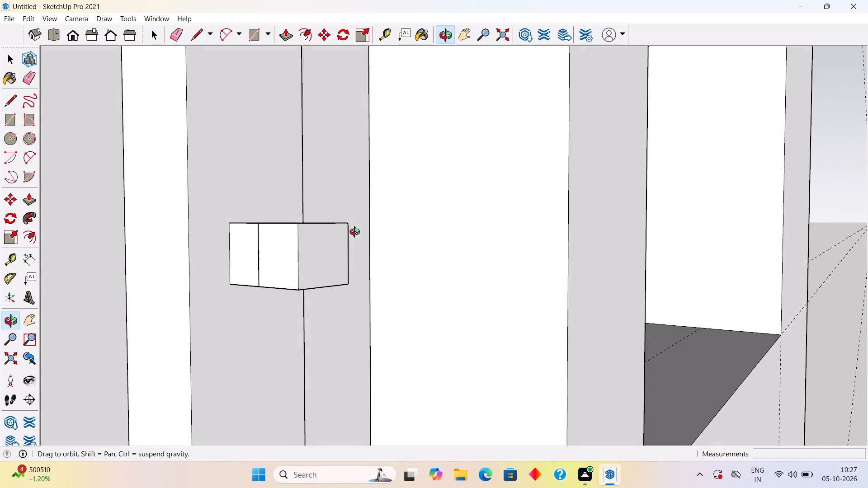
middle_click_drag(357, 233, 361, 235)
scroll(267, 267, "up", 1)
middle_click_drag(271, 267, 346, 267)
scroll(346, 267, "down", 9)
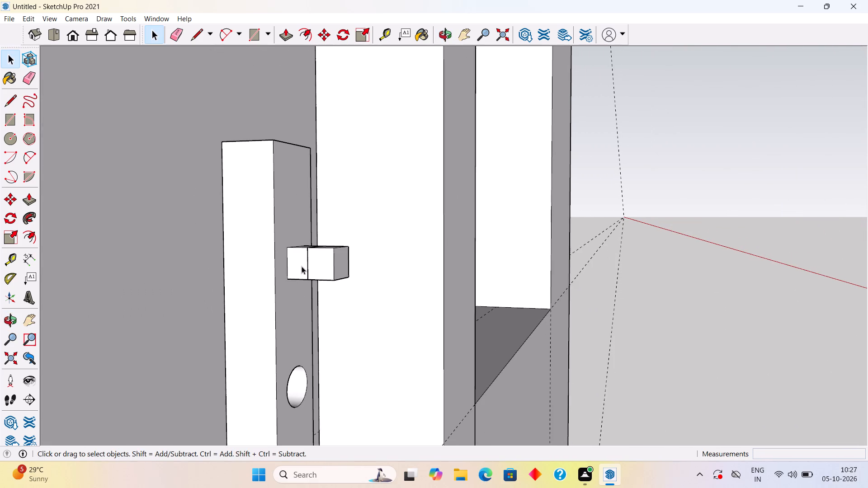
left_click(319, 263)
key("p")
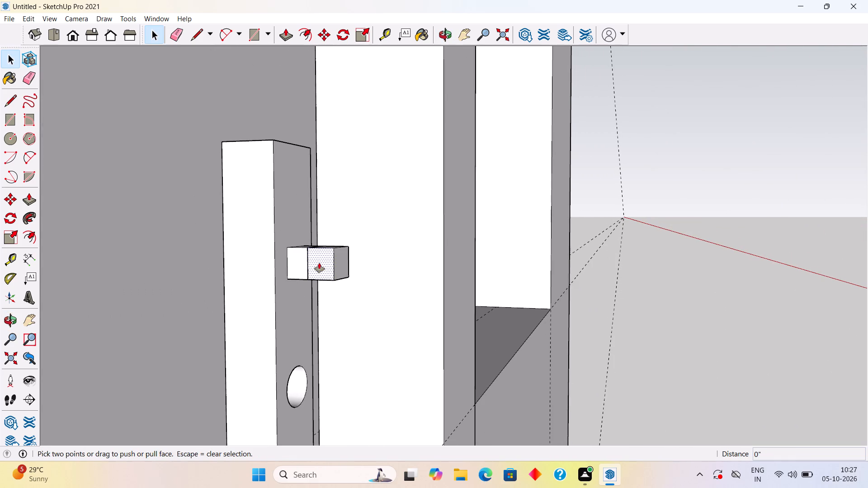
left_click(319, 263)
scroll(297, 278, "down", 5)
middle_click_drag(272, 280, 241, 284)
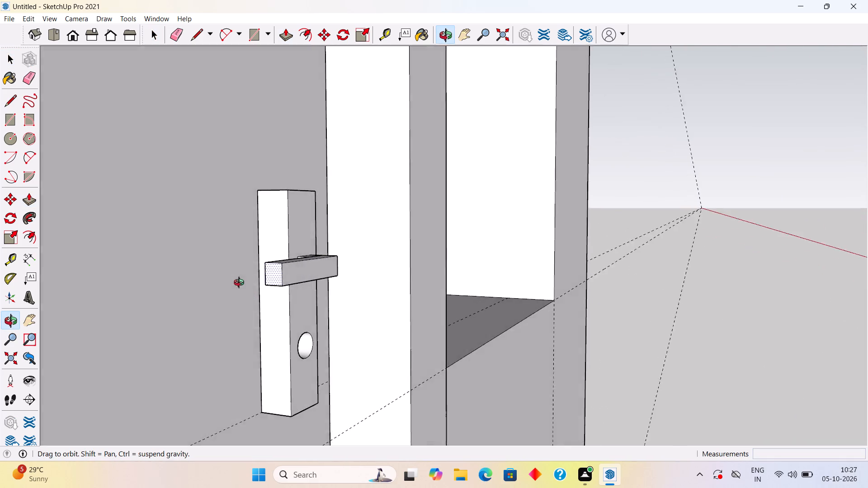
middle_click_drag(241, 284, 94, 287)
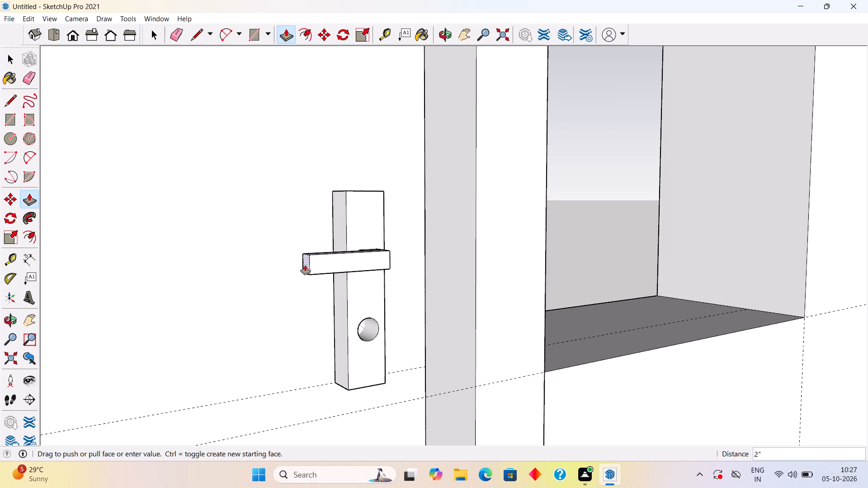
scroll(314, 271, "down", 6)
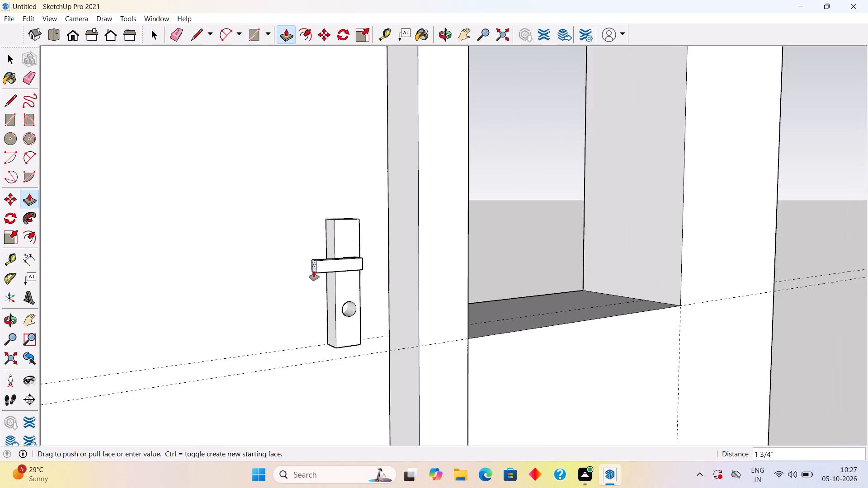
scroll(314, 271, "down", 4)
middle_click_drag(310, 271, 202, 272)
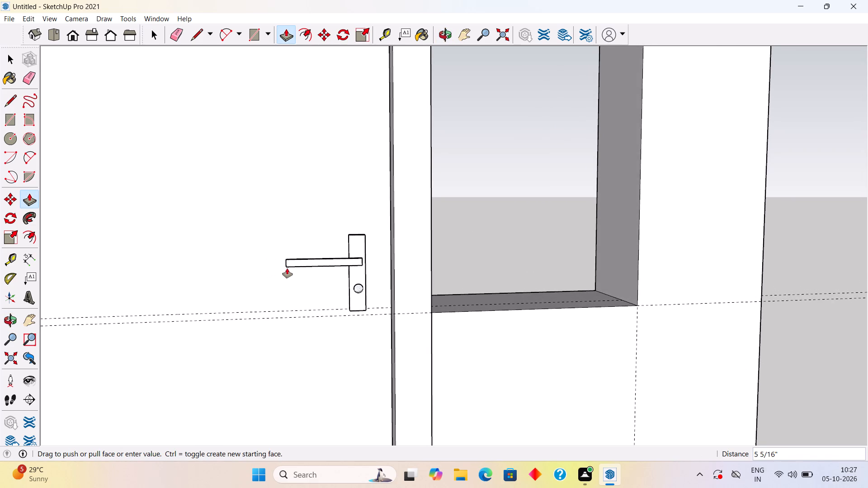
left_click(287, 268)
Thicken the lever arm by pulling its underside down about 3/16".
middle_click_drag(332, 272, 361, 120)
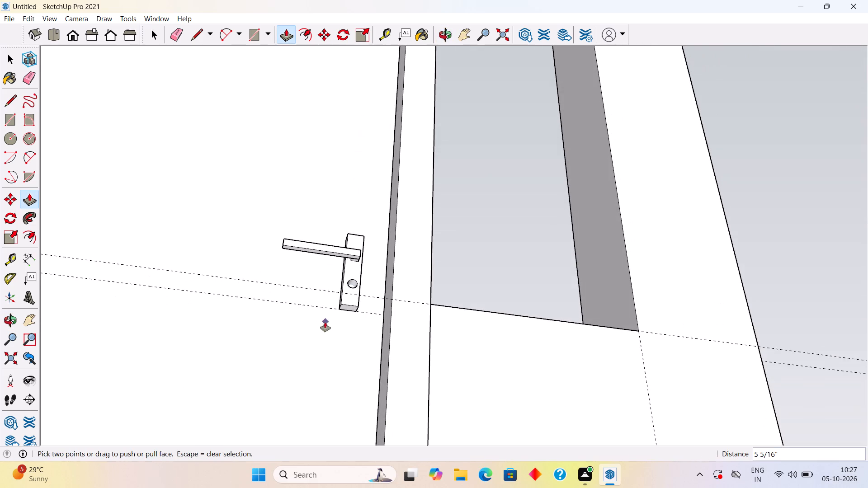
middle_click_drag(328, 300, 344, 221)
scroll(322, 271, "up", 5)
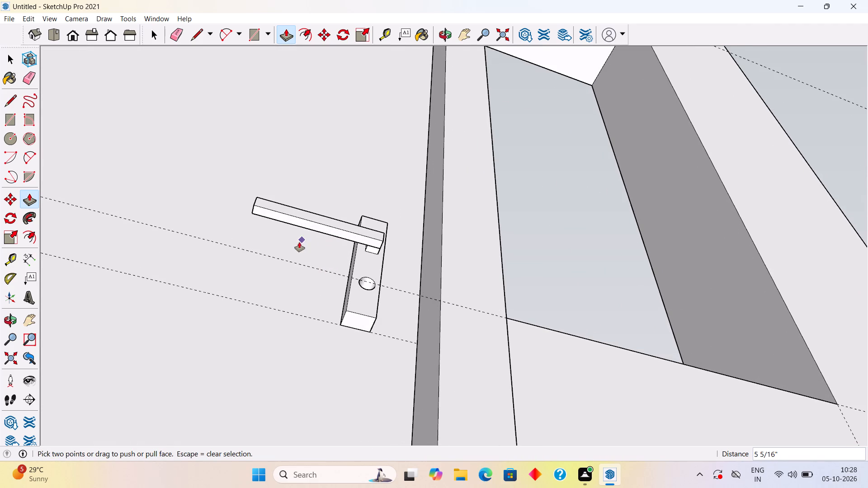
scroll(303, 241, "up", 10)
key("space")
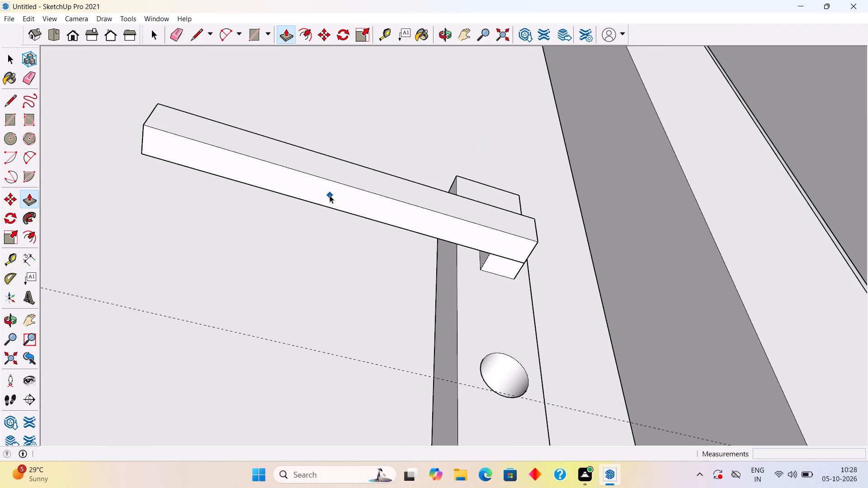
type("p")
left_click(337, 194)
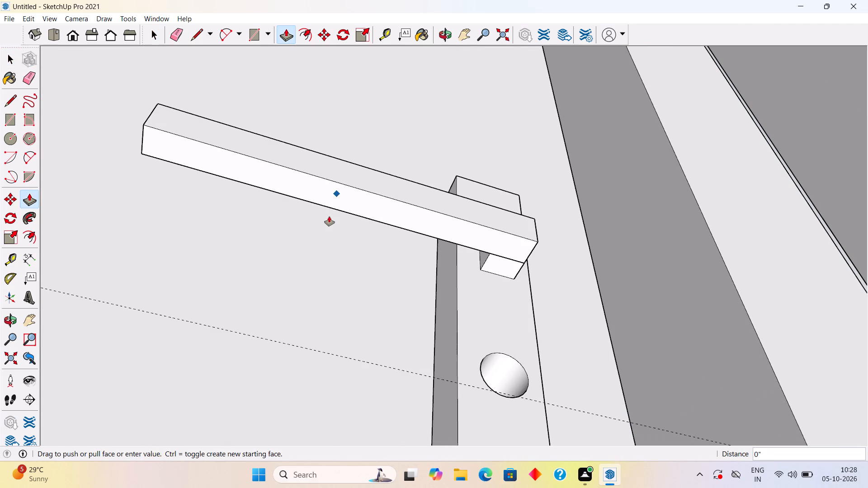
key("space")
left_click(330, 201)
key("p")
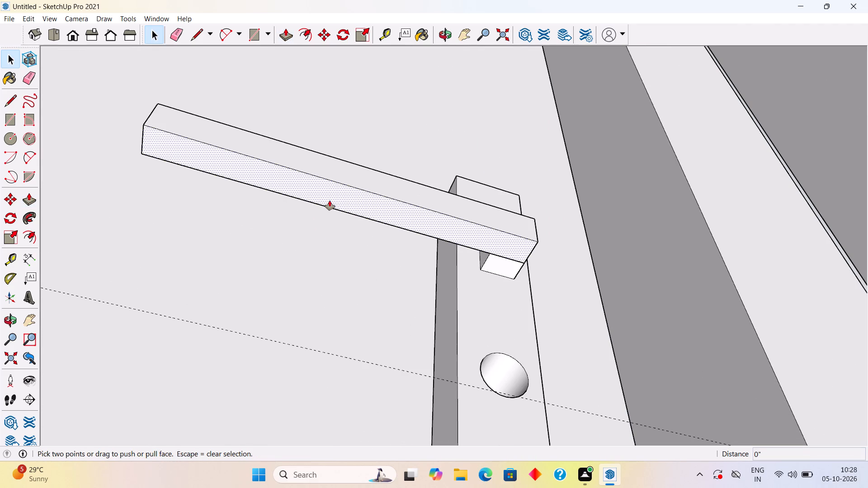
left_click(330, 201)
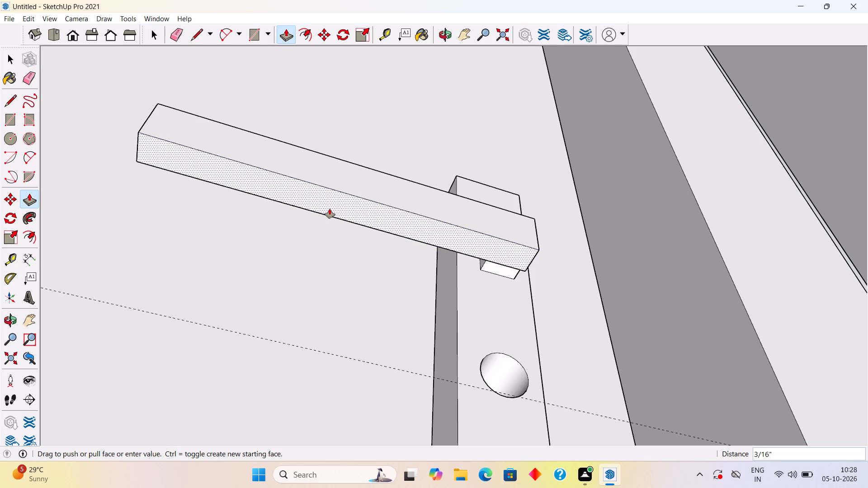
left_click(330, 209)
scroll(330, 209, "down", 6)
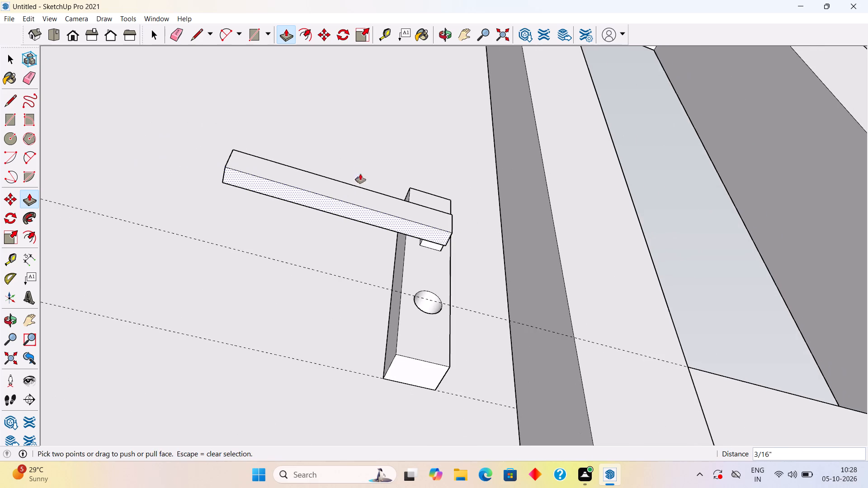
middle_click_drag(362, 168, 364, 389)
middle_click_drag(397, 239, 369, 386)
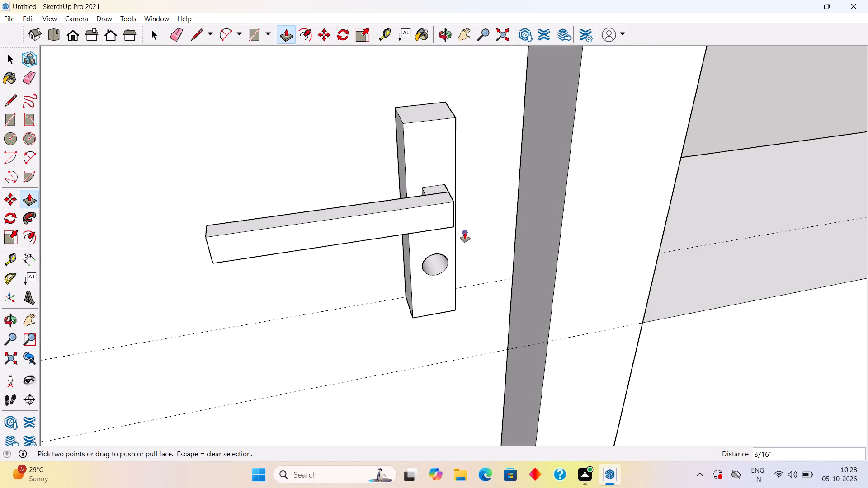
Examine the door handle and its lever arm from several sides.
middle_click_drag(465, 232, 176, 246)
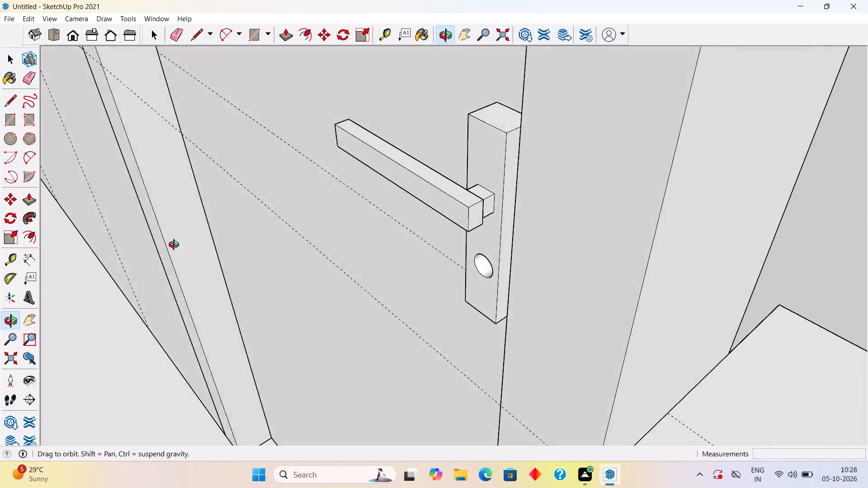
middle_click_drag(176, 246, 853, 210)
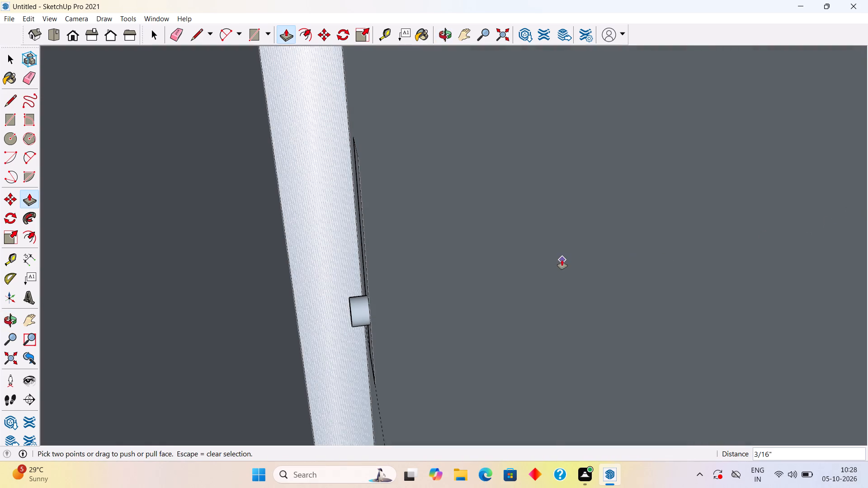
scroll(369, 317, "up", 9)
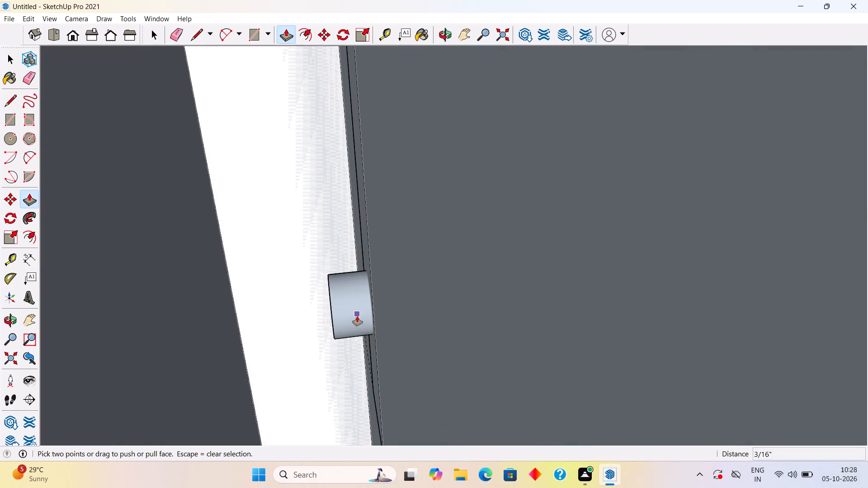
scroll(361, 310, "down", 20)
scroll(361, 310, "down", 19)
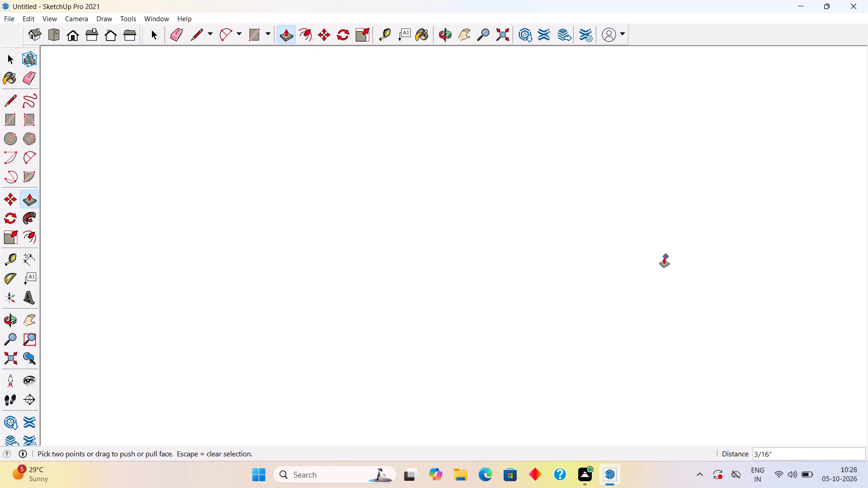
scroll(664, 258, "down", 20)
scroll(664, 258, "down", 7)
middle_click_drag(598, 310, 430, 326)
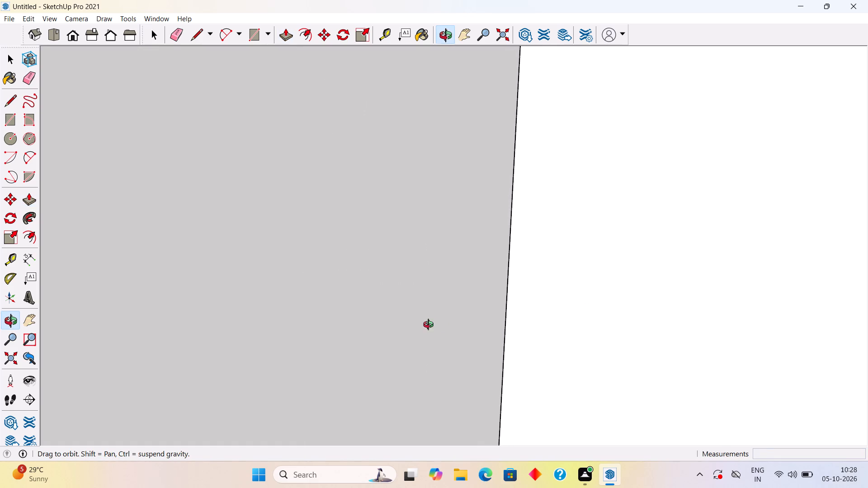
middle_click_drag(430, 326, 396, 328)
scroll(409, 327, "down", 13)
middle_click_drag(547, 333, 393, 279)
middle_click_drag(480, 364, 411, 285)
Select the handle's backplate together with the whole lever arm and make them one group.
scroll(463, 363, "up", 6)
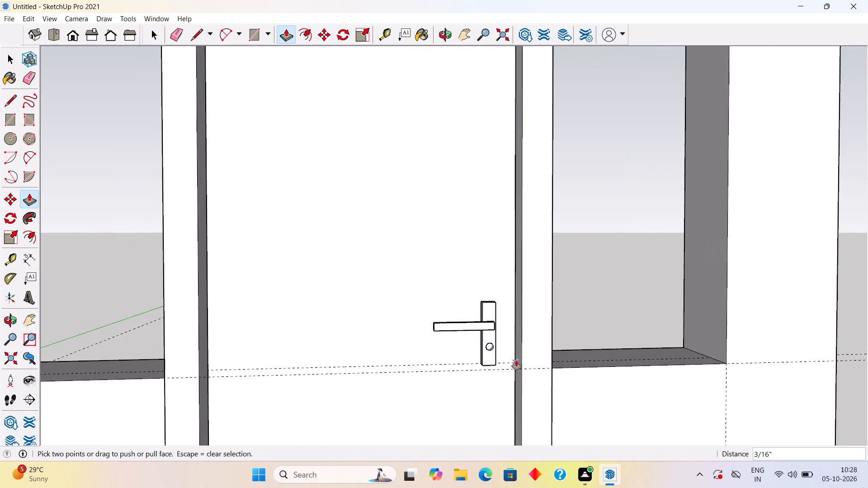
scroll(490, 357, "up", 10)
key("space")
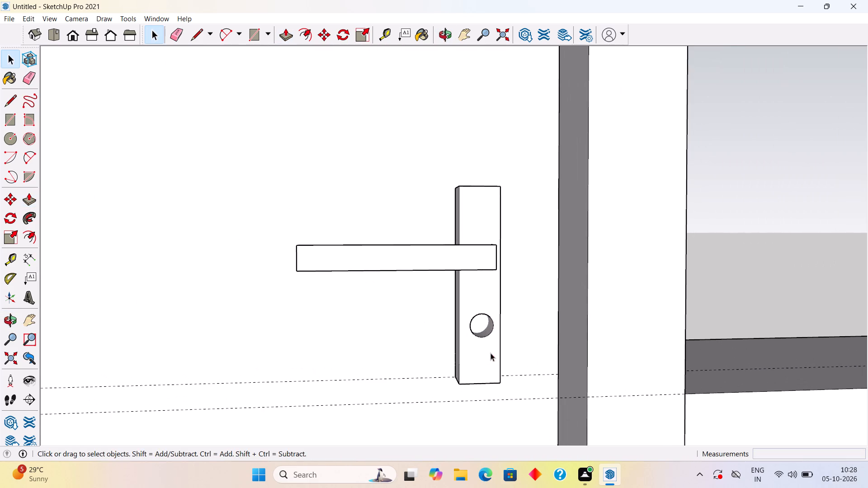
triple_click(486, 310)
left_click(486, 310)
scroll(486, 310, "down", 6)
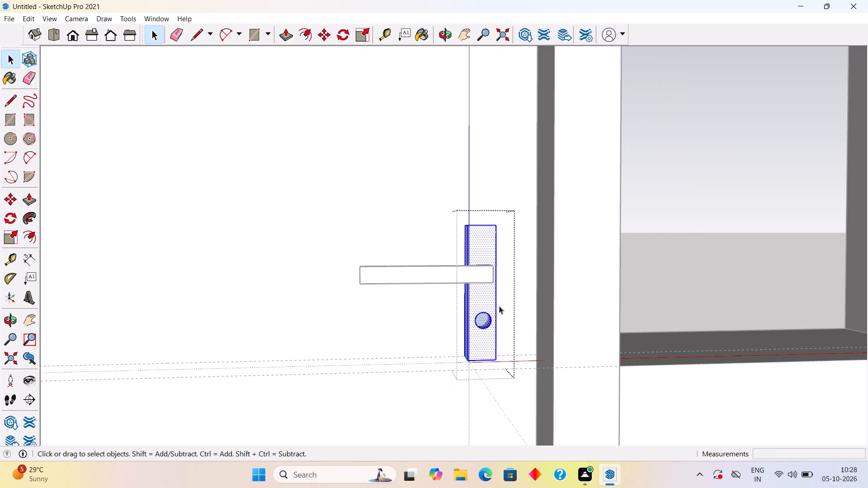
left_click(696, 260)
left_click(471, 297)
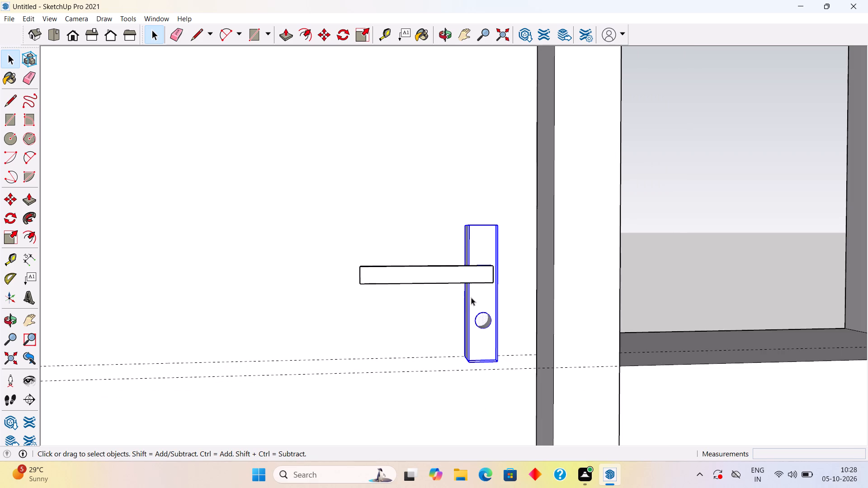
triple_click(452, 276, "shift")
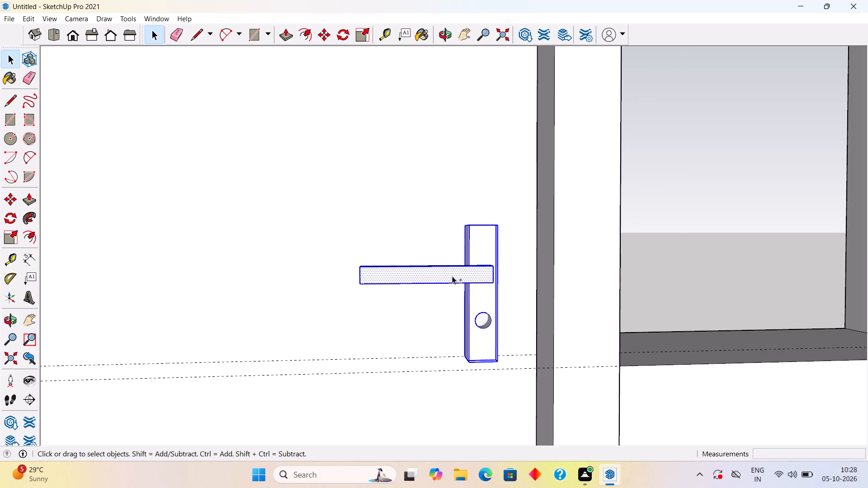
middle_click_drag(473, 261, 465, 385, "shift")
right_click(469, 380)
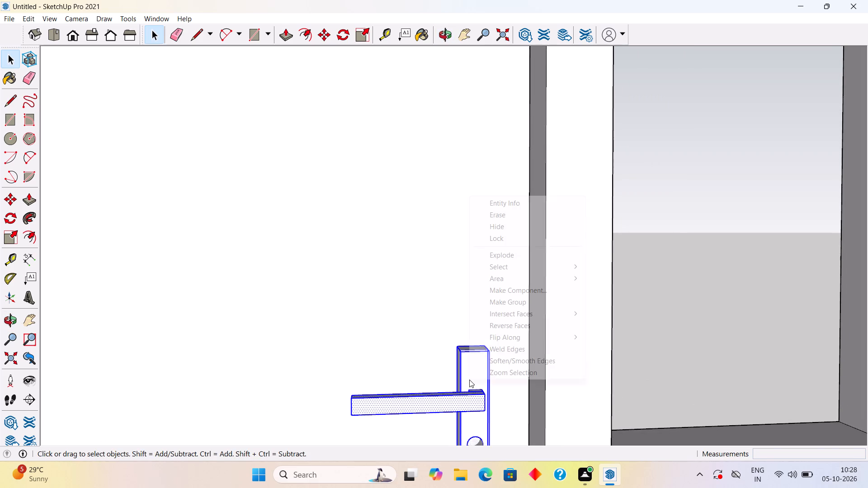
left_click(510, 303)
scroll(510, 303, "down", 10)
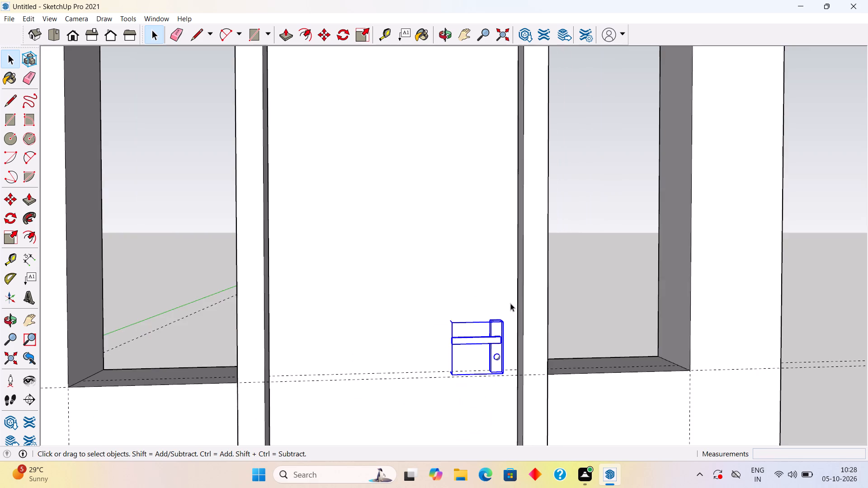
scroll(526, 286, "down", 17)
left_click(607, 254)
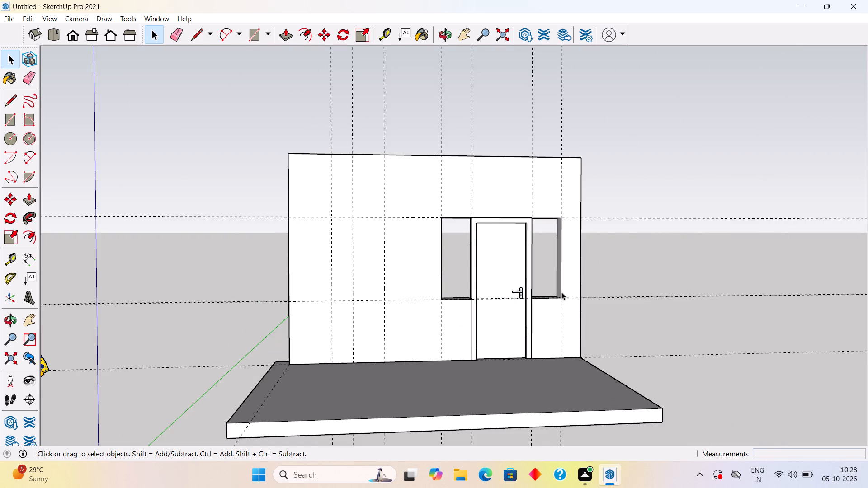
Examine the door with its handle and the two side window openings, up close and as a whole.
scroll(538, 322, "up", 10)
scroll(495, 254, "down", 5)
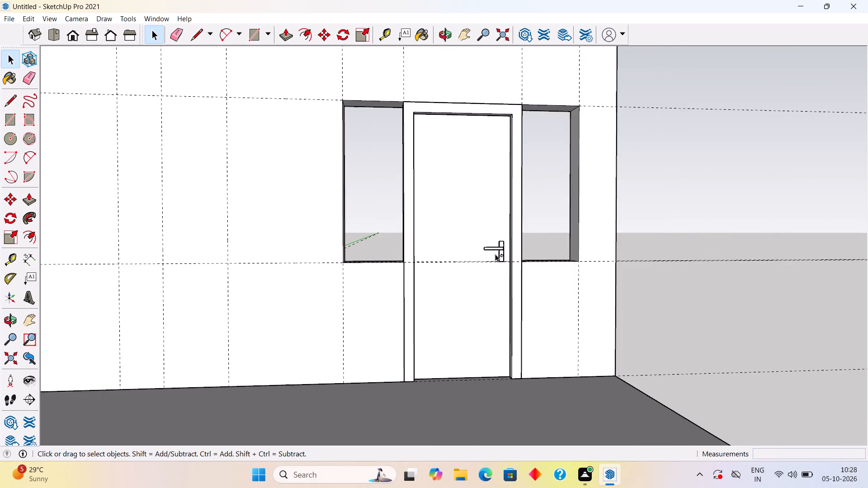
scroll(495, 254, "down", 3)
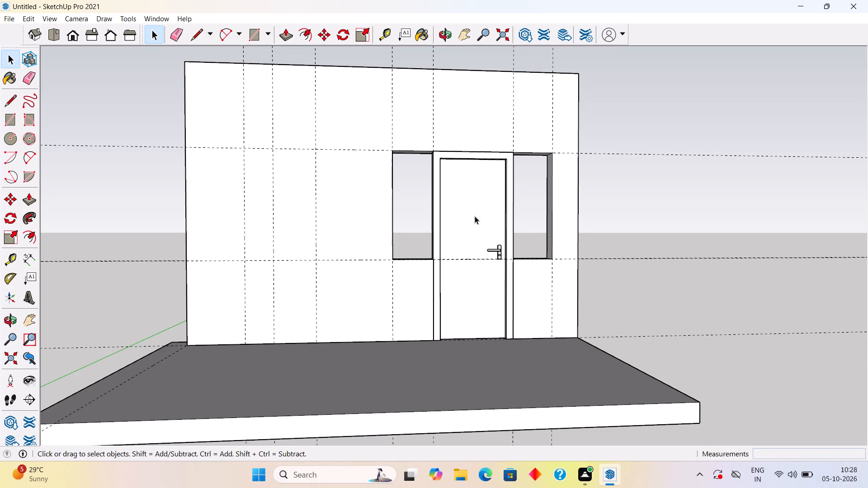
scroll(462, 232, "up", 5)
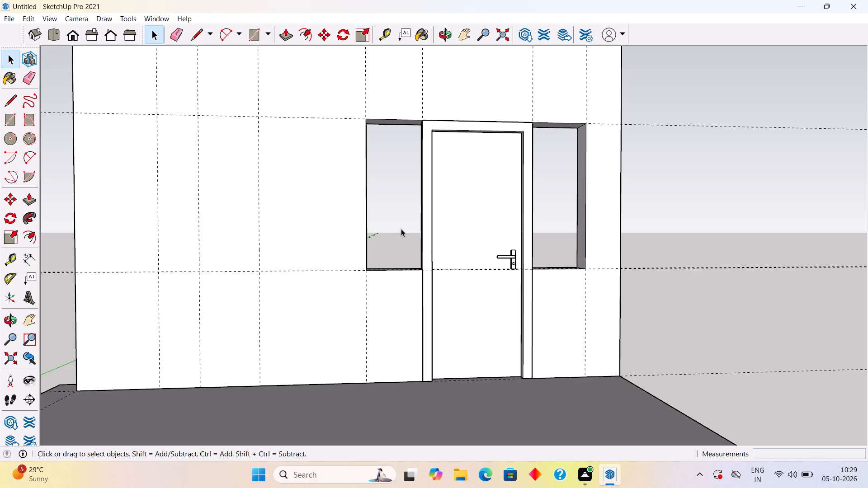
scroll(408, 210, "up", 5)
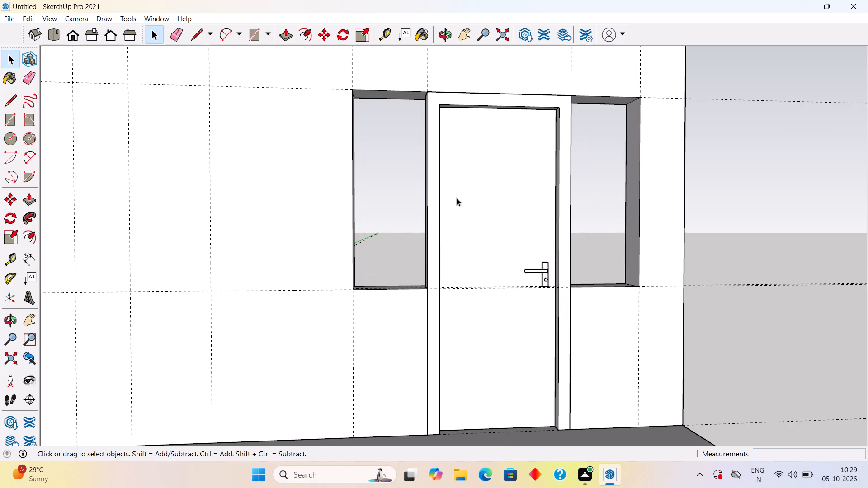
scroll(563, 261, "up", 6)
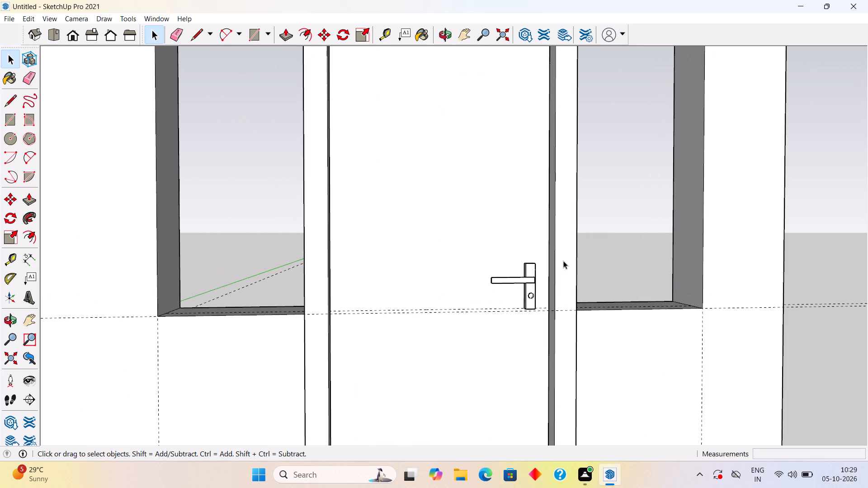
scroll(563, 261, "up", 6)
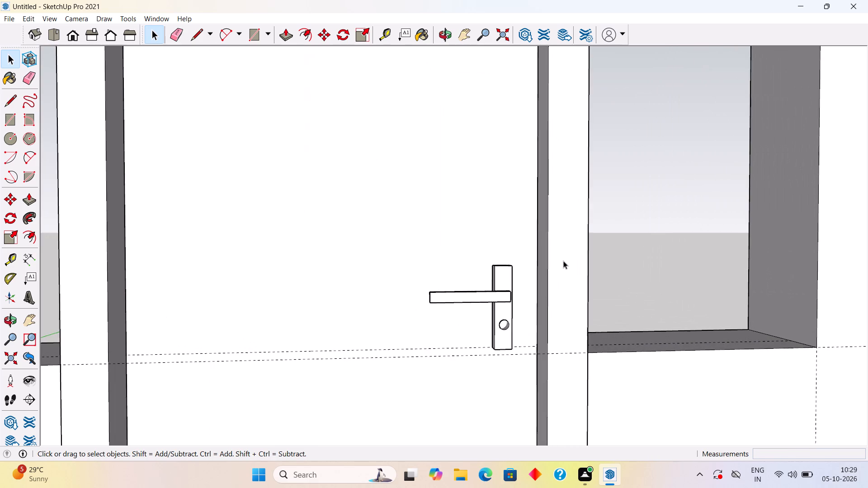
scroll(565, 259, "down", 18)
Draw a 1' 6" by 4' rectangle over each of the two window openings beside the door, corner to opposite corner.
middle_click_drag(485, 252, 437, 255)
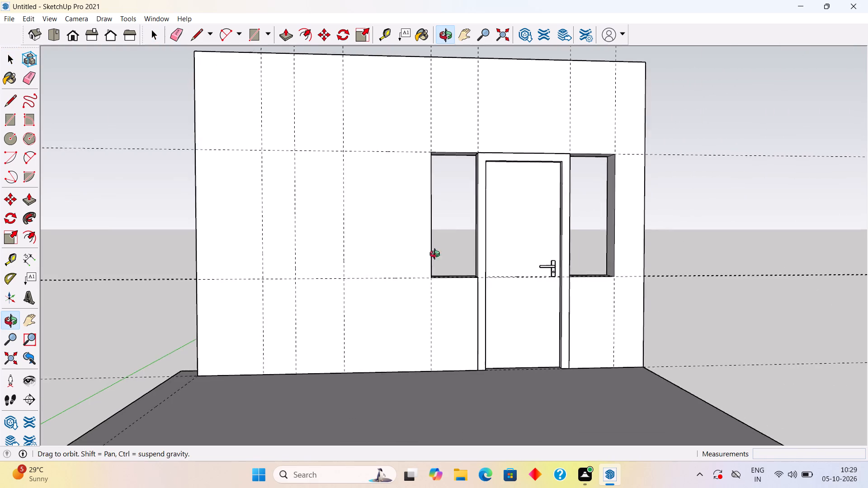
middle_click_drag(437, 255, 364, 257)
scroll(414, 176, "up", 6)
middle_click_drag(447, 173, 584, 200)
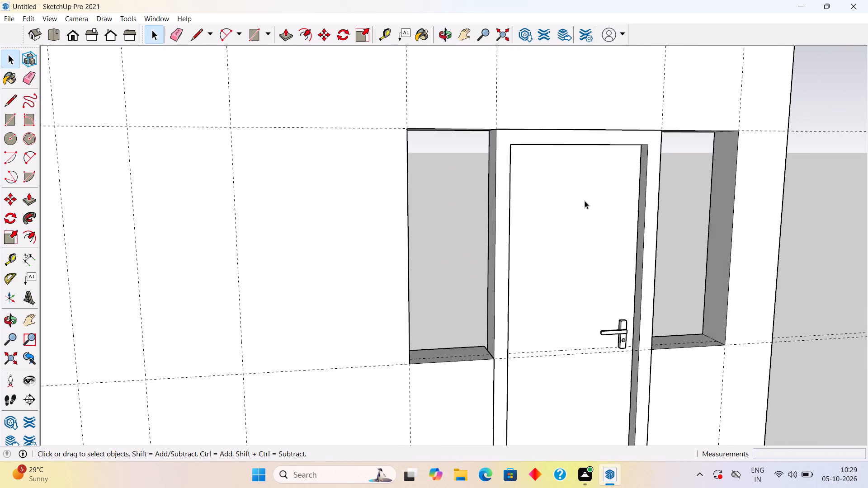
scroll(496, 197, "up", 2)
middle_click_drag(502, 195, 533, 202)
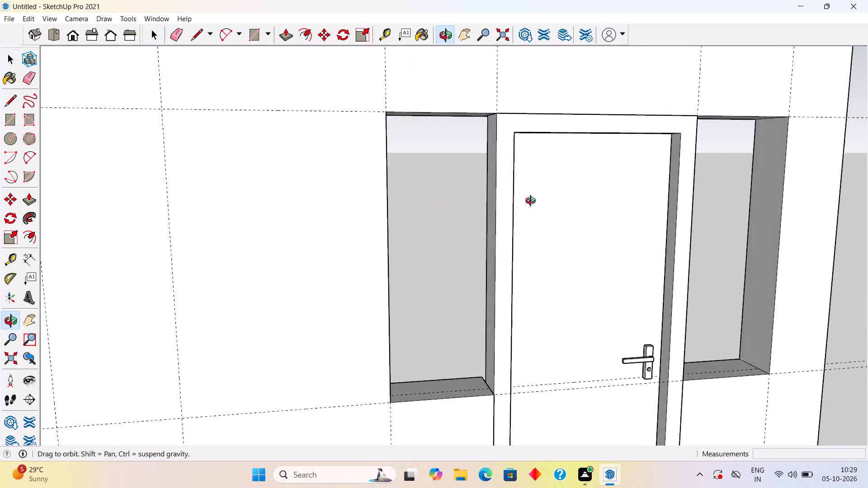
middle_click_drag(533, 202, 449, 217)
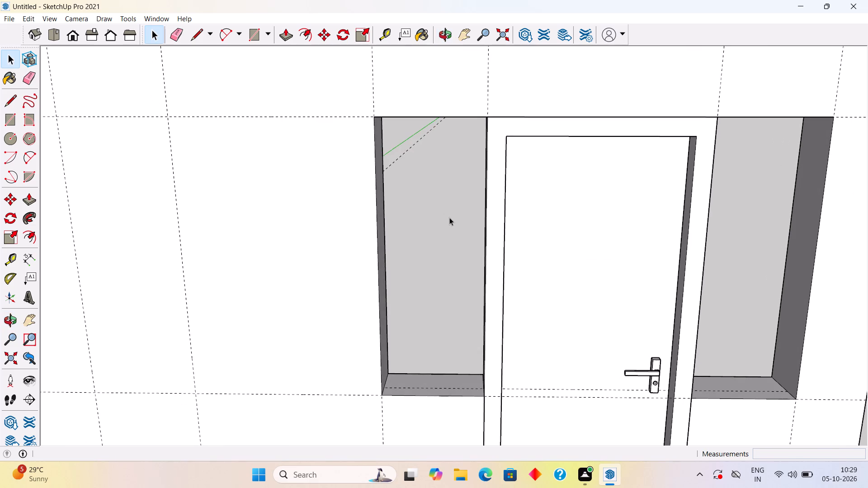
key("r")
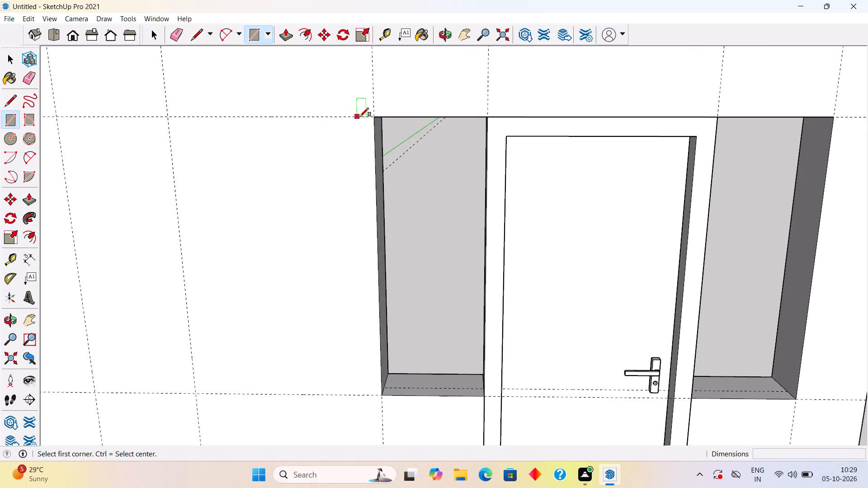
left_click(375, 116)
left_click(486, 396)
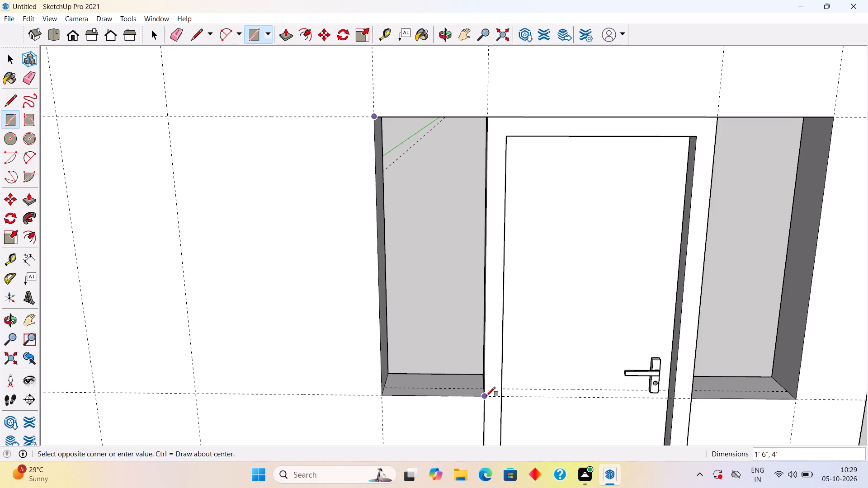
left_click(722, 117)
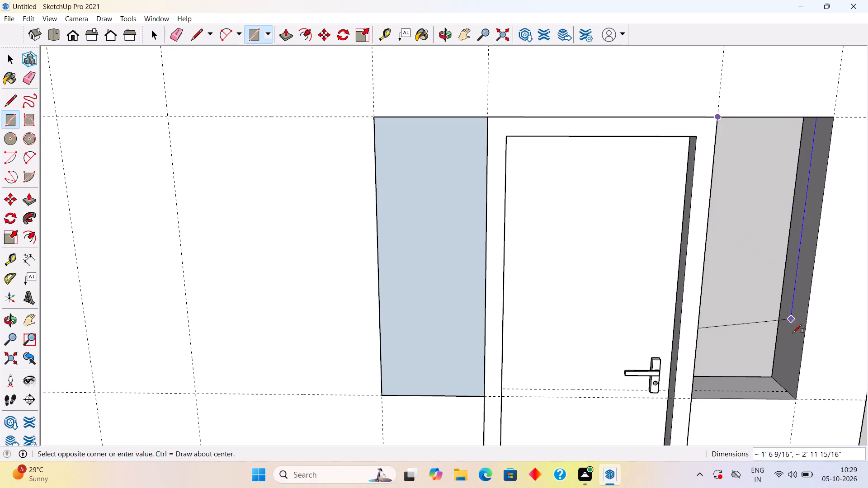
left_click(797, 403)
key("space")
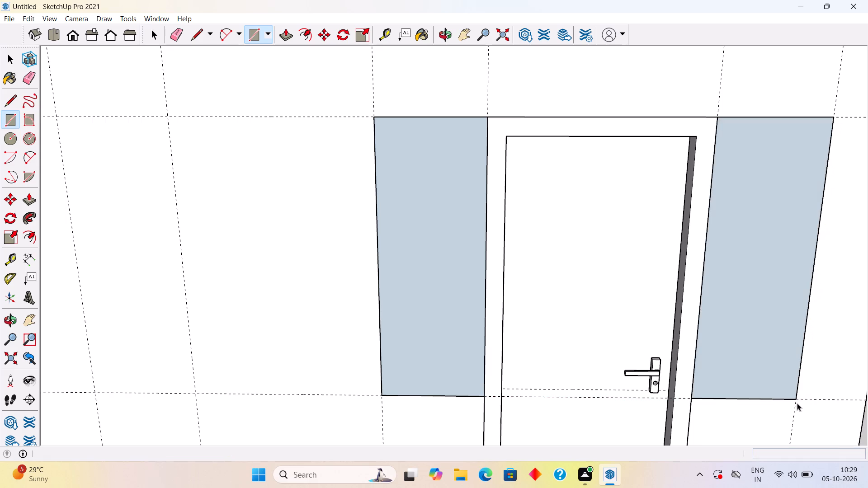
Offset the outline of the window rectangle on the door's hinge side 3" inward.
key("f")
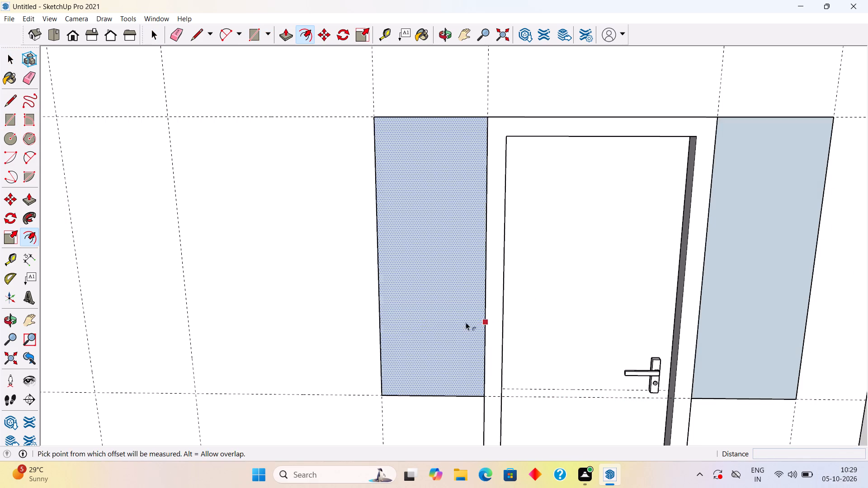
left_click(384, 331)
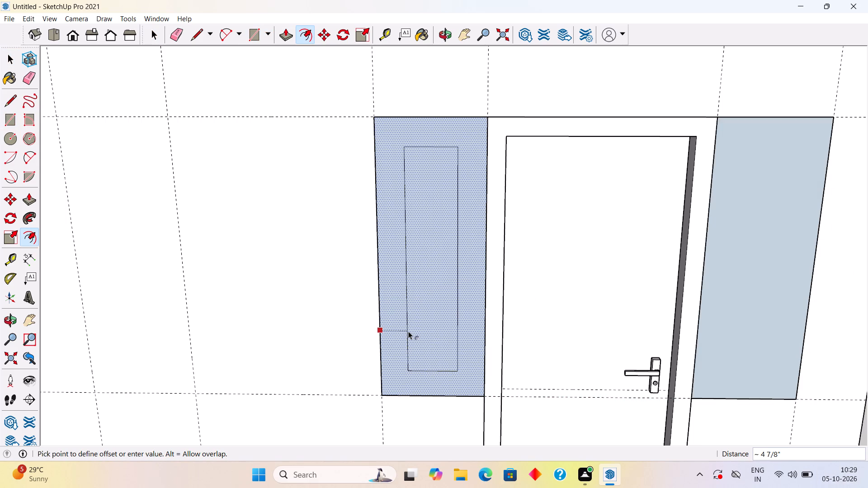
type("3\"")
key("Return")
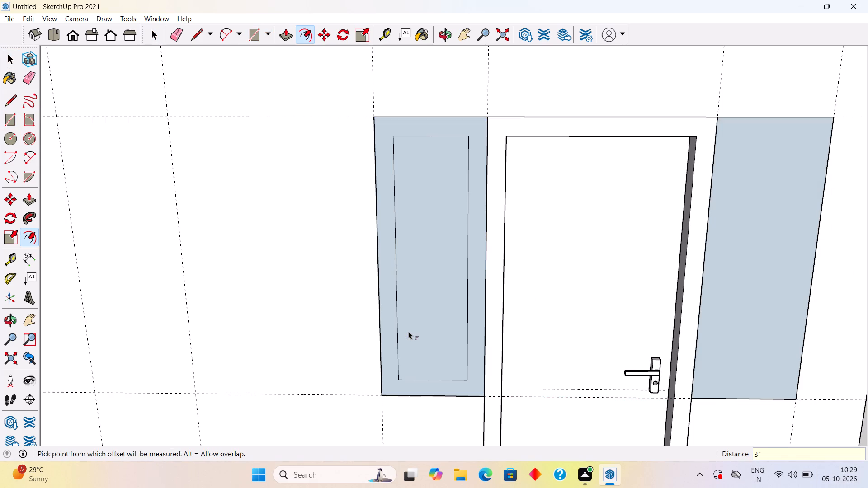
key("space")
Draw a 3" line from the inset rectangle's lower door-side corner straight across to the door frame edge.
scroll(500, 315, "up", 3)
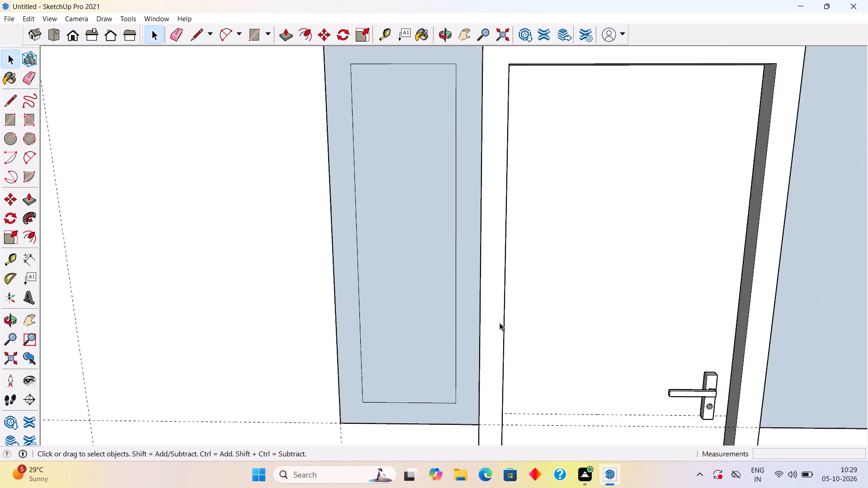
scroll(500, 323, "up", 1)
key("l")
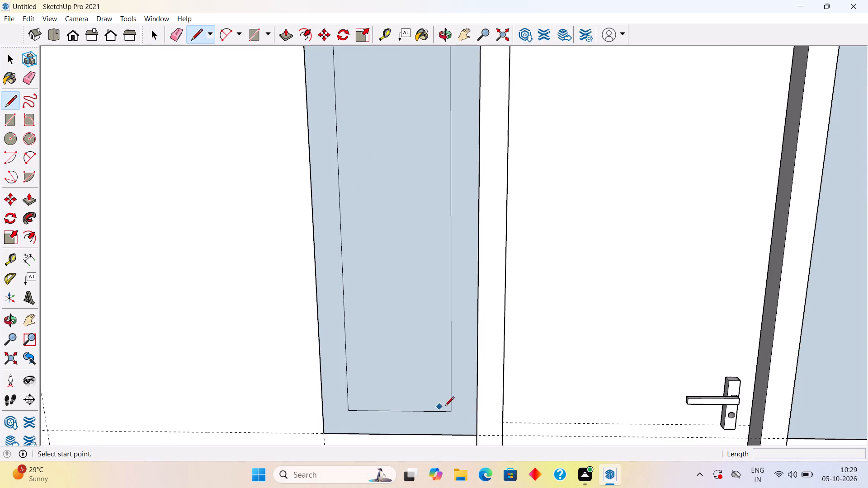
left_click(449, 413)
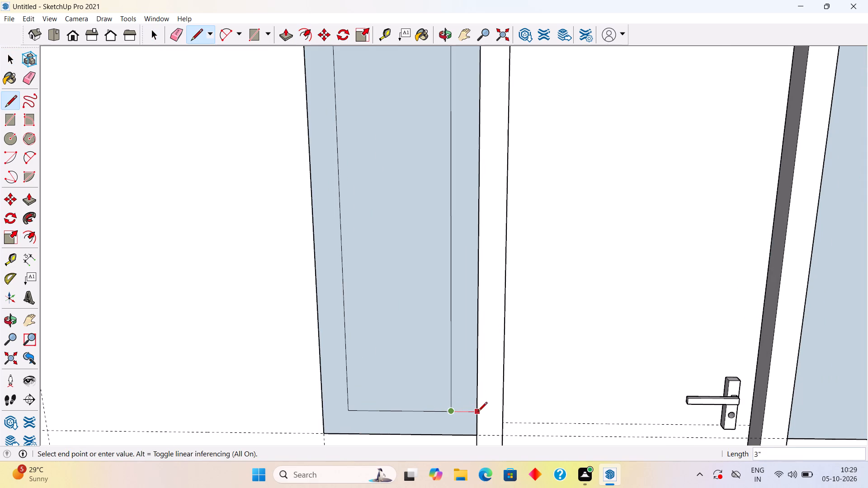
left_click(478, 412)
scroll(459, 266, "down", 4)
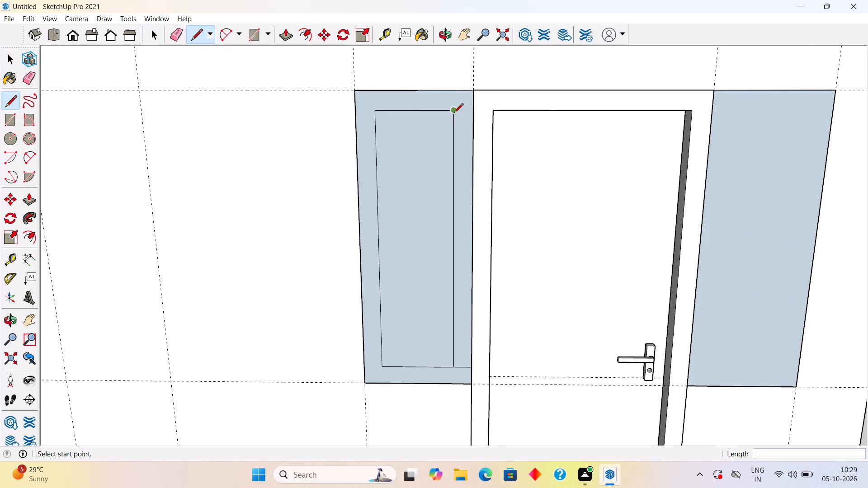
Draw a 3" line from the hinge-side inset's upper door-side corner to the door frame, and delete the inset's door-side vertical edge.
left_click(454, 113)
left_click(474, 114)
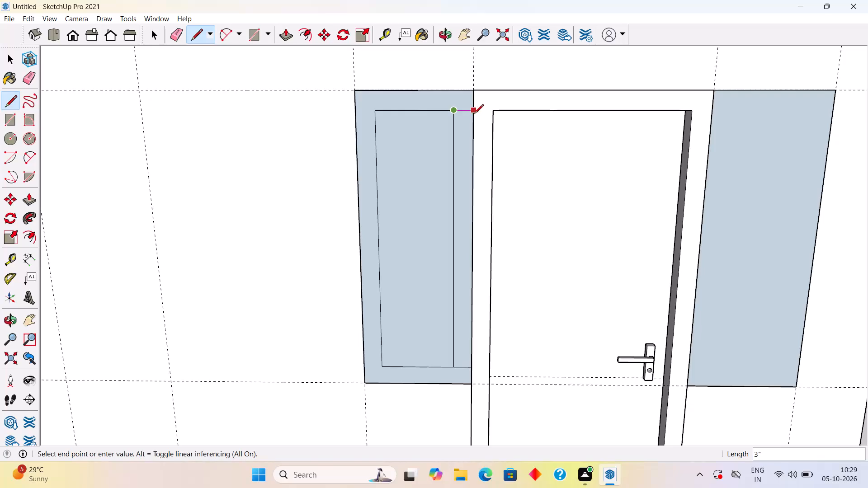
key("space")
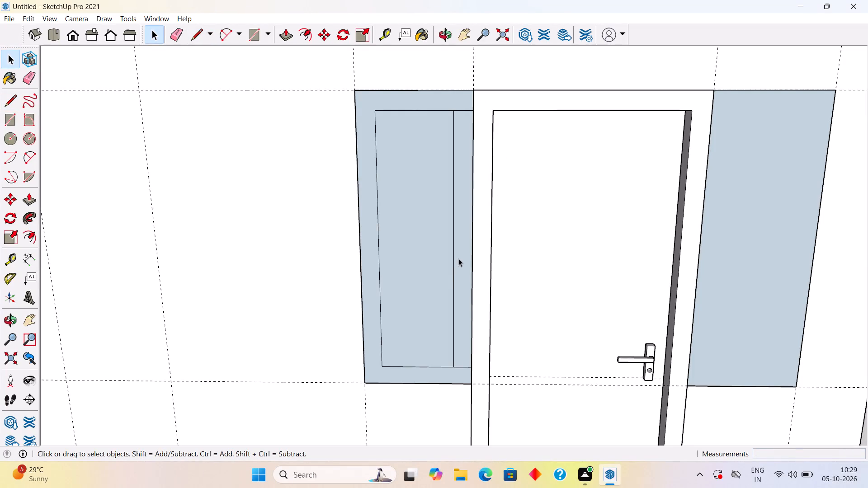
left_click(453, 273)
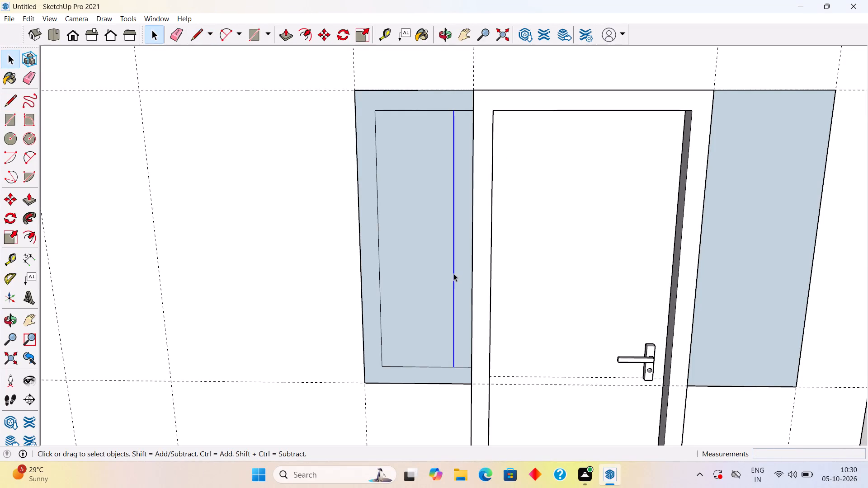
key("Delete")
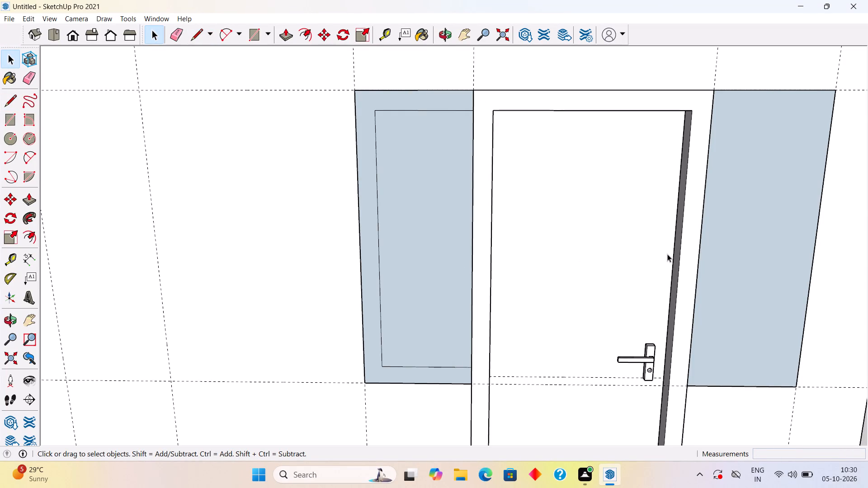
Offset the outline of the window rectangle on the door's handle side 3" inward.
key("f")
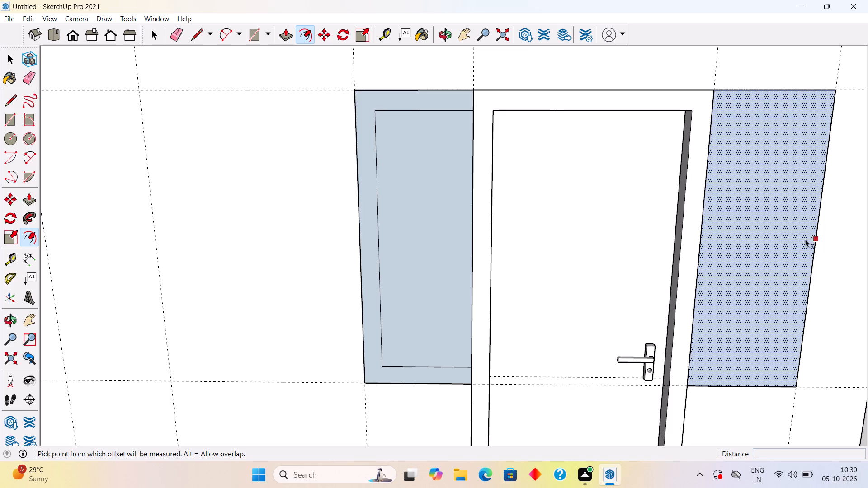
left_click(816, 238)
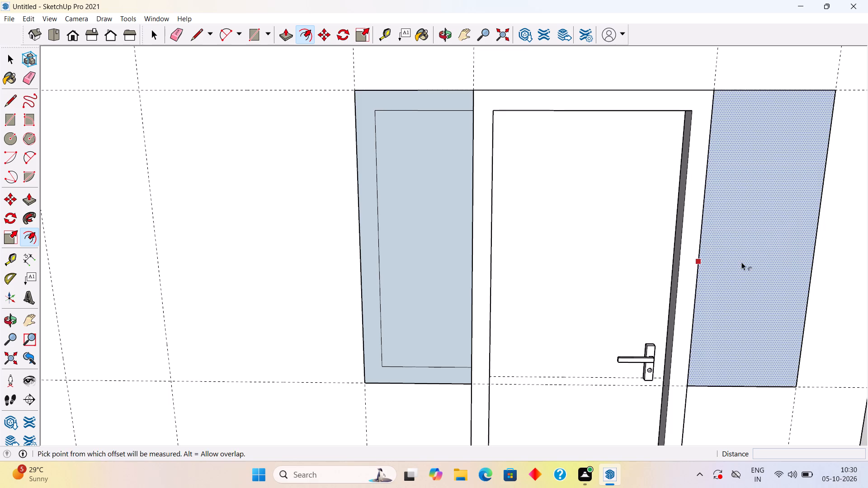
left_click(741, 263)
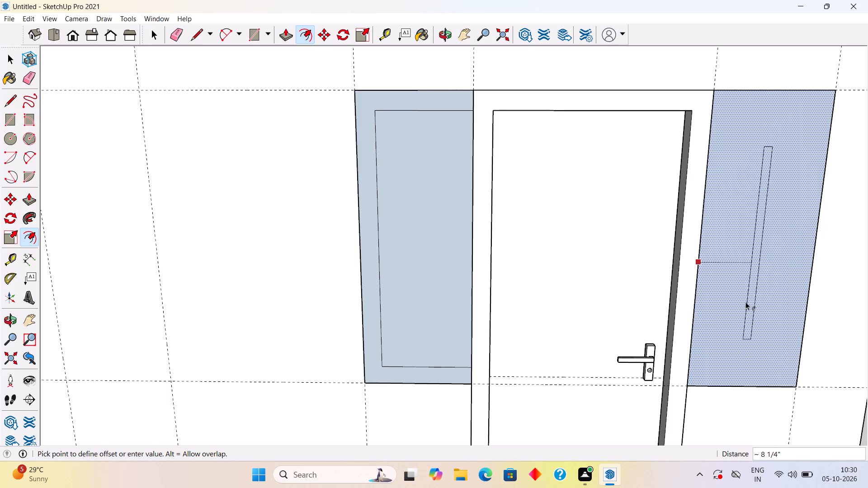
type("3\"")
key("Return")
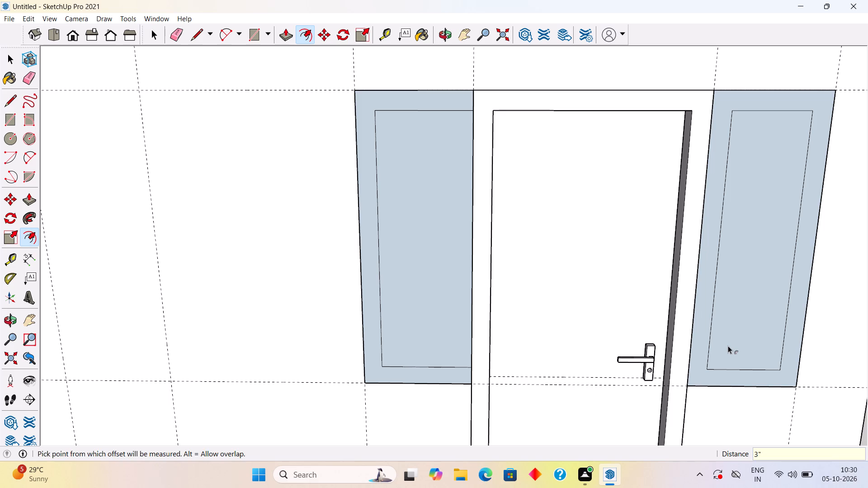
key("space")
Draw a 3" line from the handle-side inset's lower door-side corner straight across to the door frame edge.
type("l")
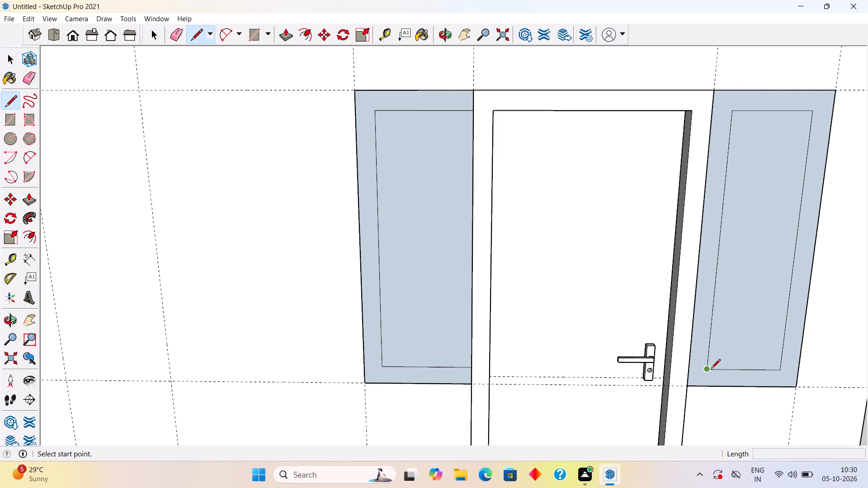
left_click(710, 370)
middle_click_drag(710, 370, 578, 368)
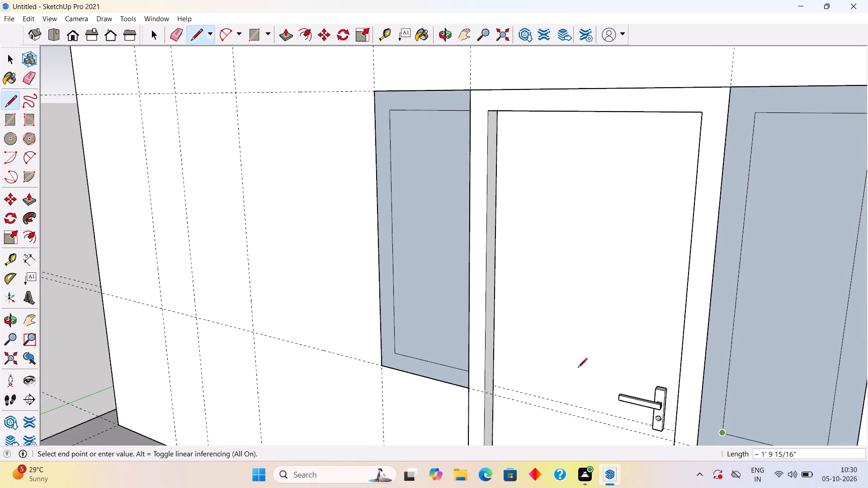
scroll(15, 426, "down", 6)
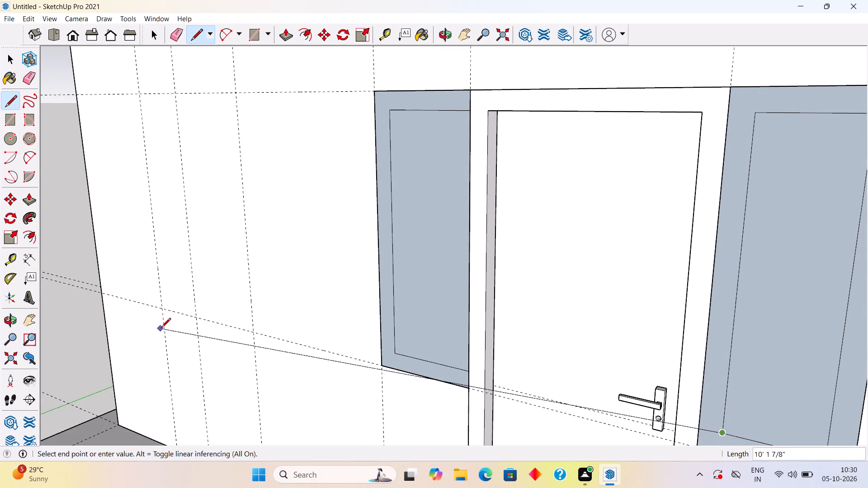
scroll(167, 325, "down", 10)
scroll(342, 356, "up", 10)
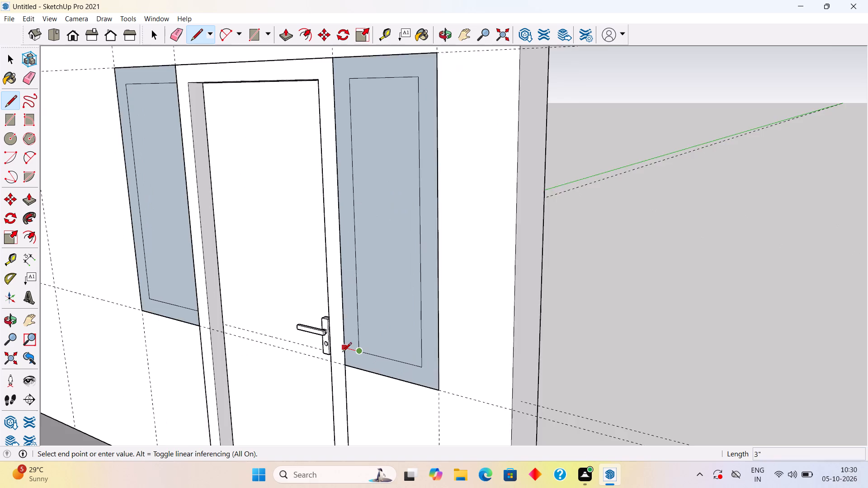
scroll(342, 352, "up", 18)
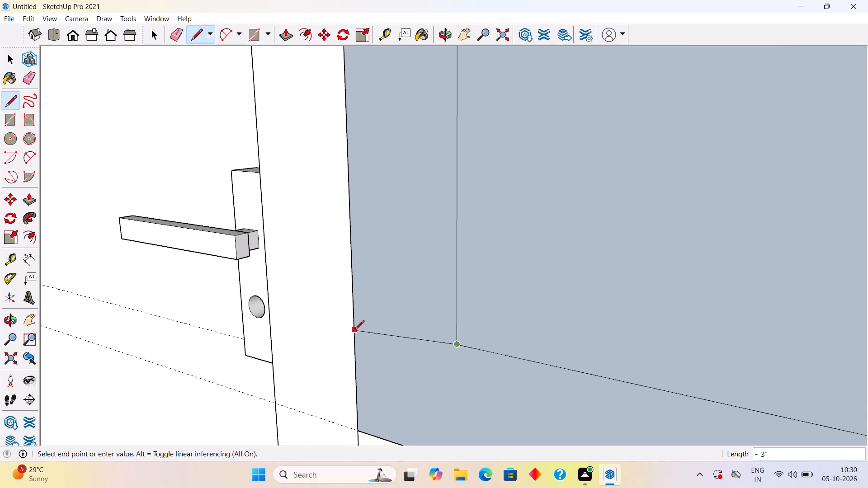
left_click(357, 324)
scroll(358, 326, "down", 6)
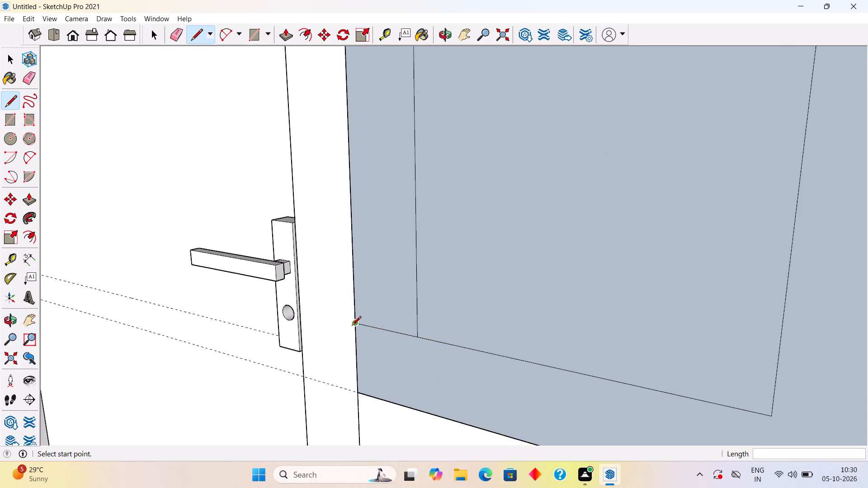
scroll(352, 326, "down", 20)
scroll(352, 326, "down", 1)
Draw a line from the handle-side inset's upper door-side corner to the door frame, and delete the inset's door-side vertical edge.
scroll(327, 141, "up", 3)
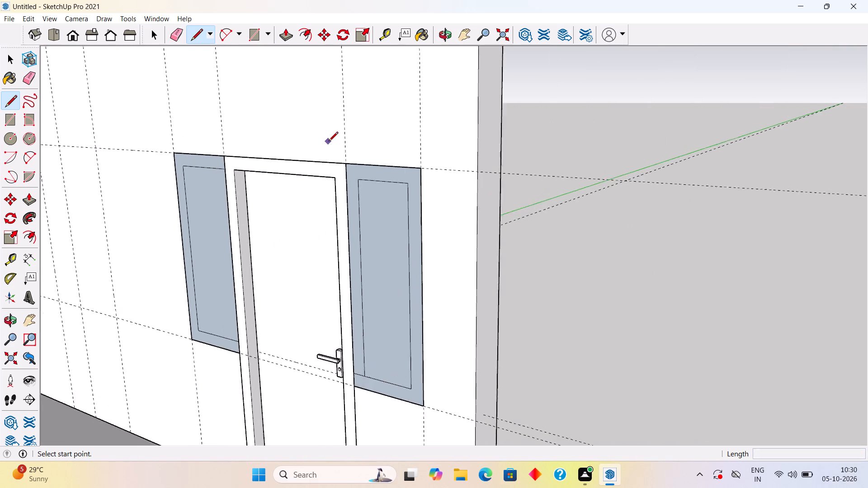
scroll(329, 142, "up", 8)
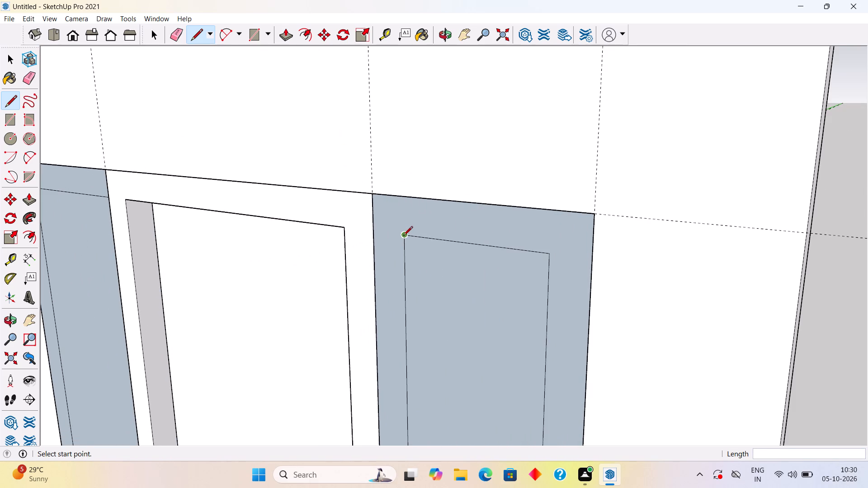
left_click(407, 236)
left_click(373, 234)
scroll(373, 234, "down", 5)
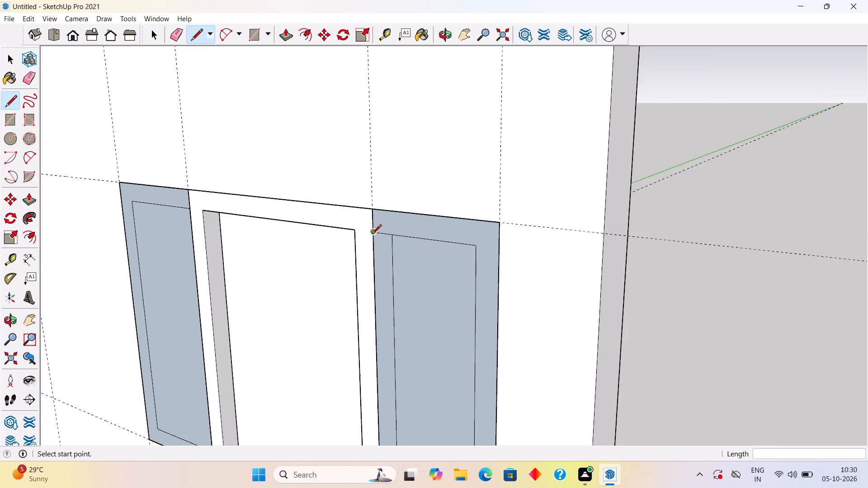
scroll(372, 235, "down", 3)
key("space")
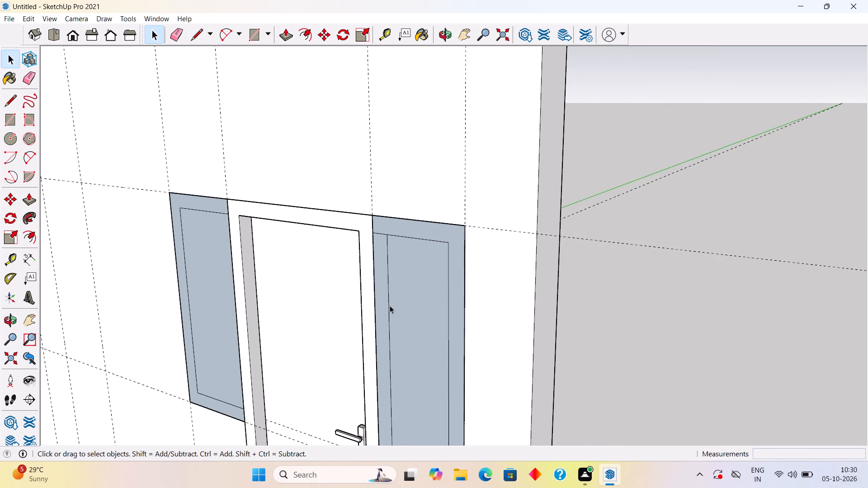
left_click(389, 309)
key("Delete")
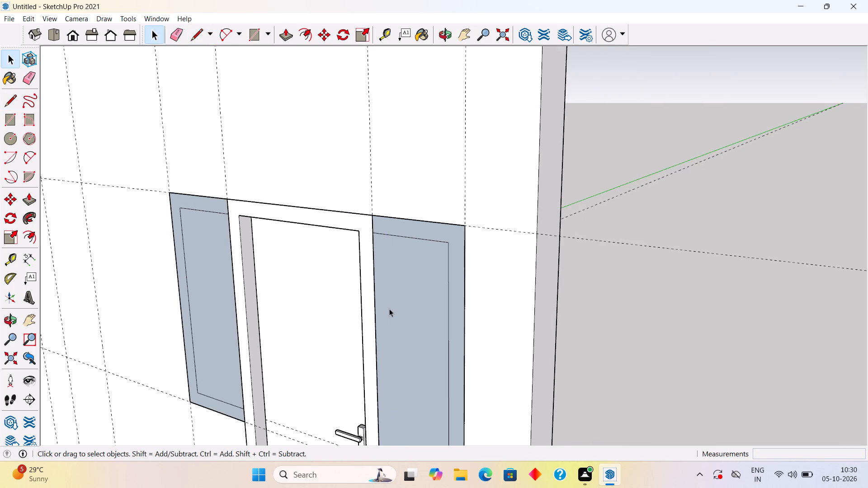
Delete the inner faces of both side windows, leaving only their frame outlines.
scroll(389, 309, "down", 11)
scroll(340, 419, "up", 1)
middle_click_drag(344, 417, 498, 398)
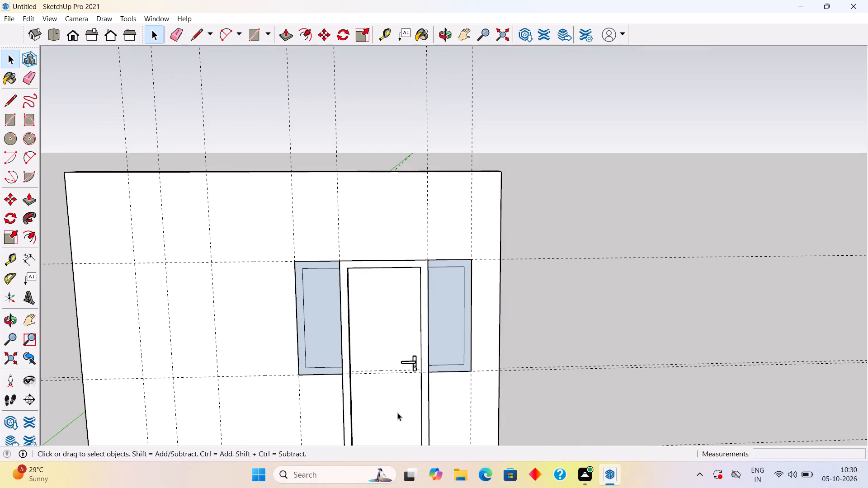
scroll(382, 389, "down", 5)
scroll(326, 248, "down", 3)
scroll(371, 425, "up", 10)
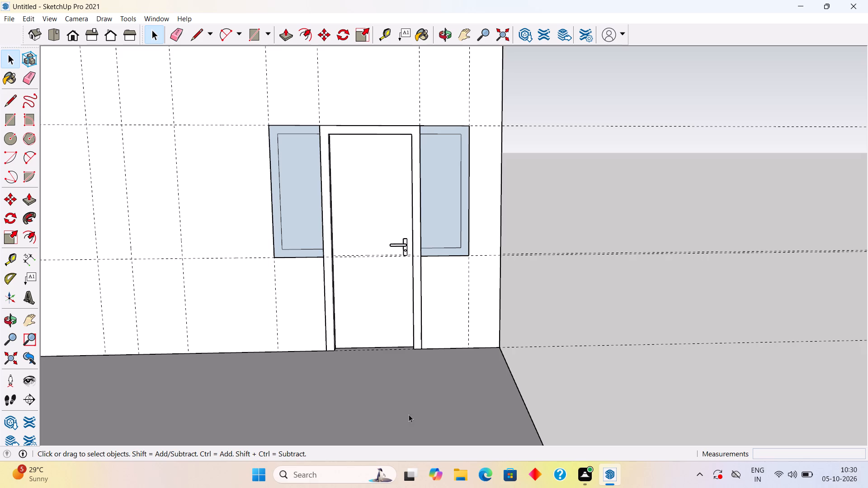
left_click(440, 219)
left_click(440, 219)
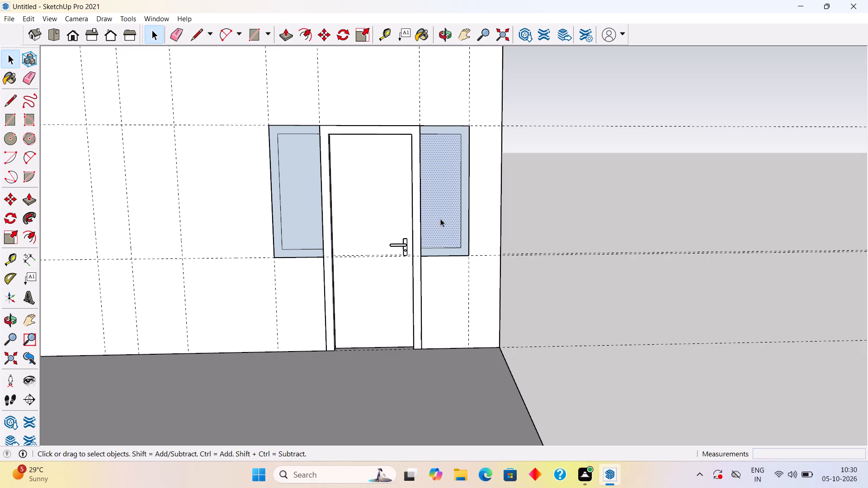
key("Delete")
left_click(307, 203)
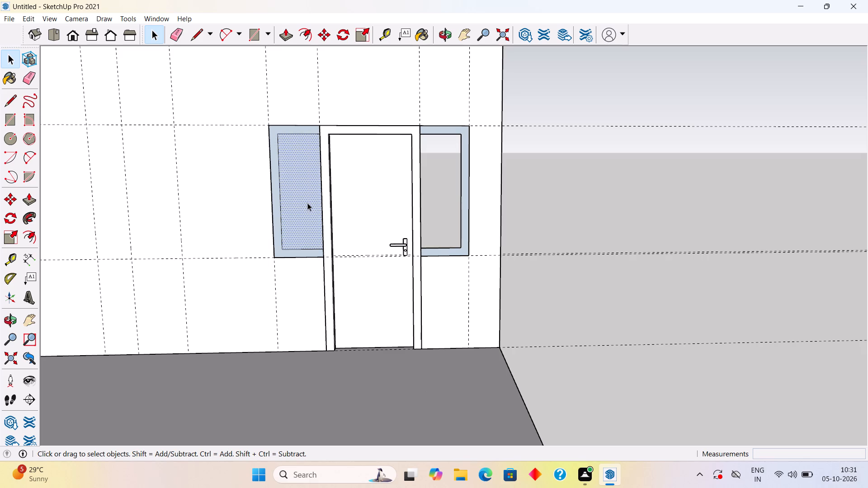
key("Delete")
Push/Pull the window frame face on the door's handle side outward by 3".
scroll(459, 235, "up", 2)
key("p")
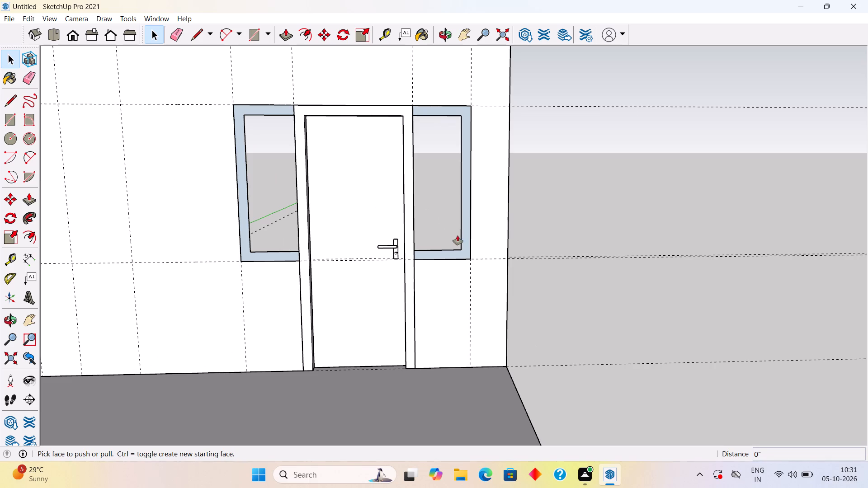
left_click(465, 239)
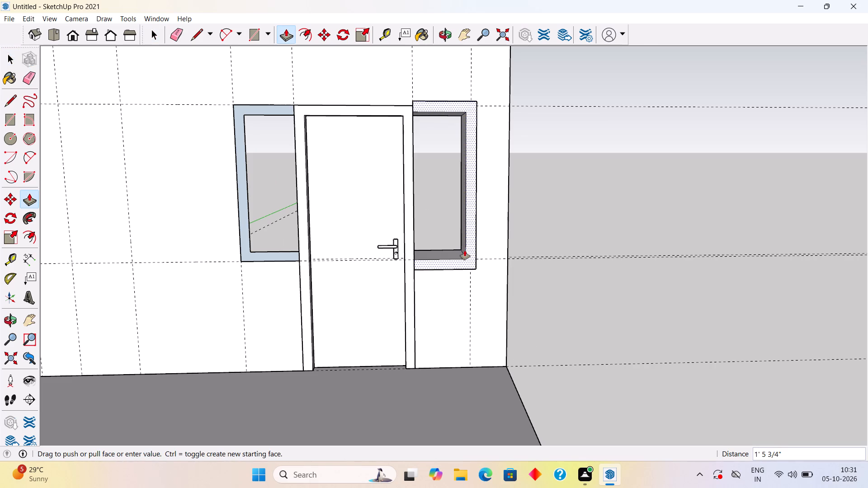
key("3")
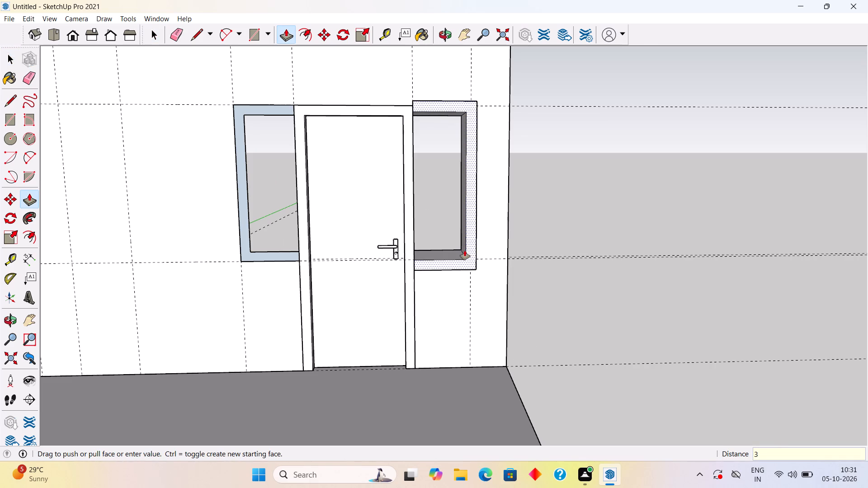
key("shift+quotedbl")
key("Return")
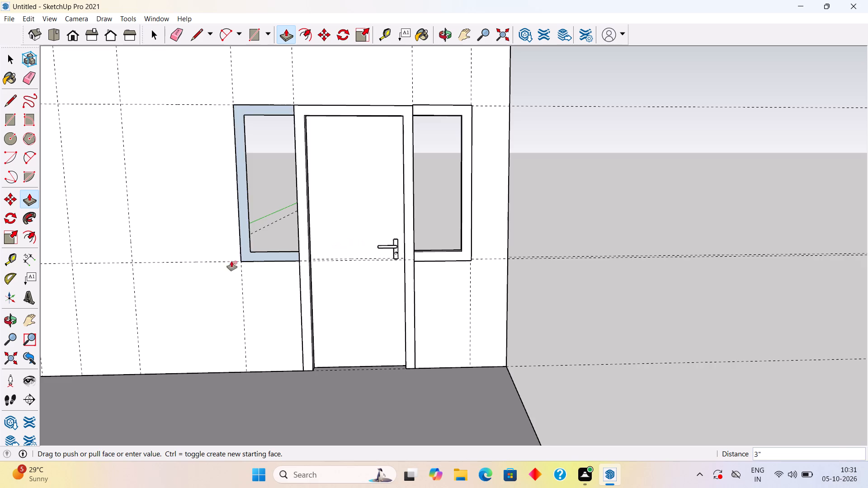
Push/Pull the window frame face on the door's hinge side outward by 4".
left_click(252, 253)
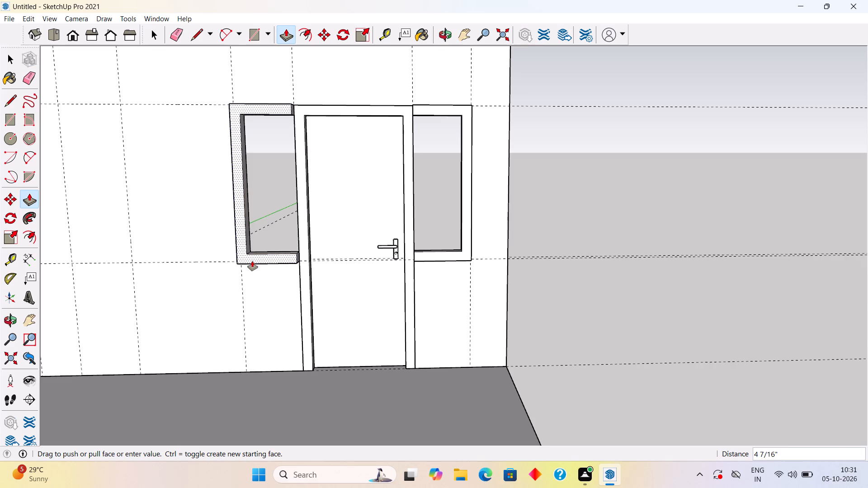
type("4\"")
key("Return")
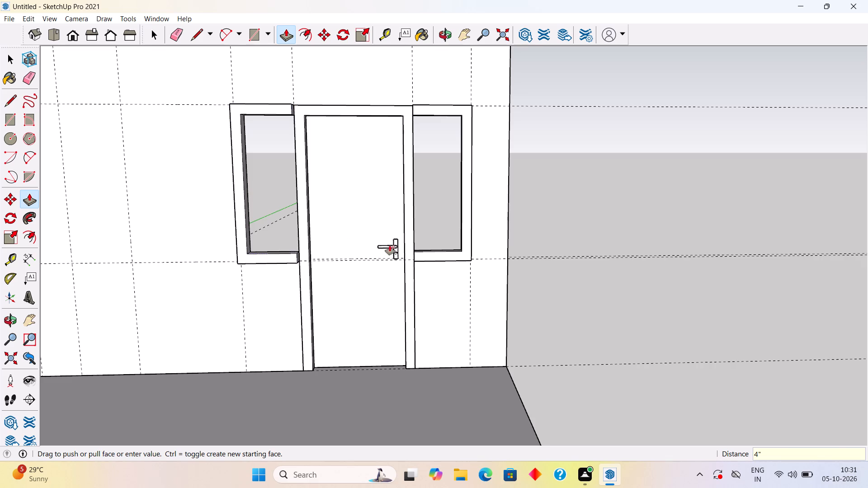
Push/Pull the handle-side window frame's front face outward by another 1".
left_click(432, 254)
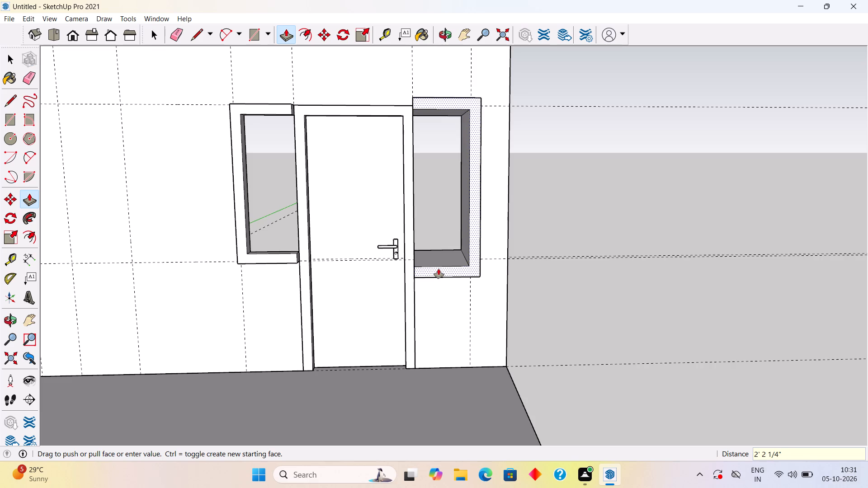
type("1\"")
key("Return")
Select all connected geometry of the handle-side window frame and make it a group.
key("space")
triple_click(462, 235)
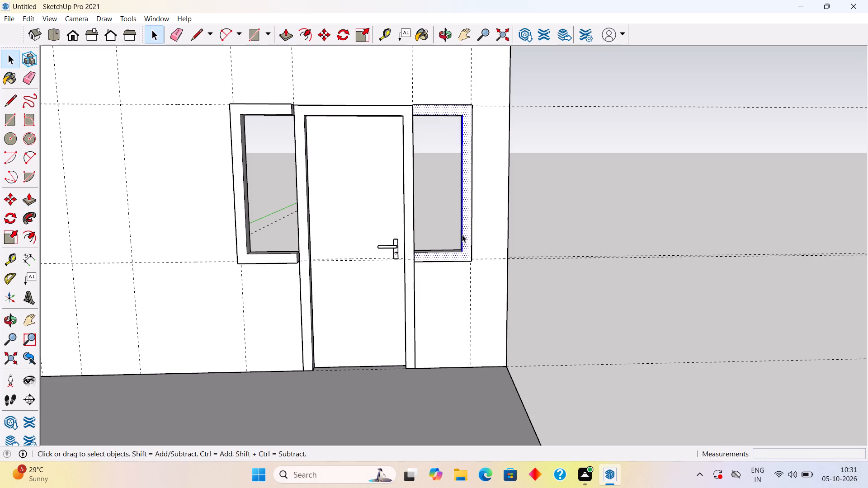
right_click(462, 235)
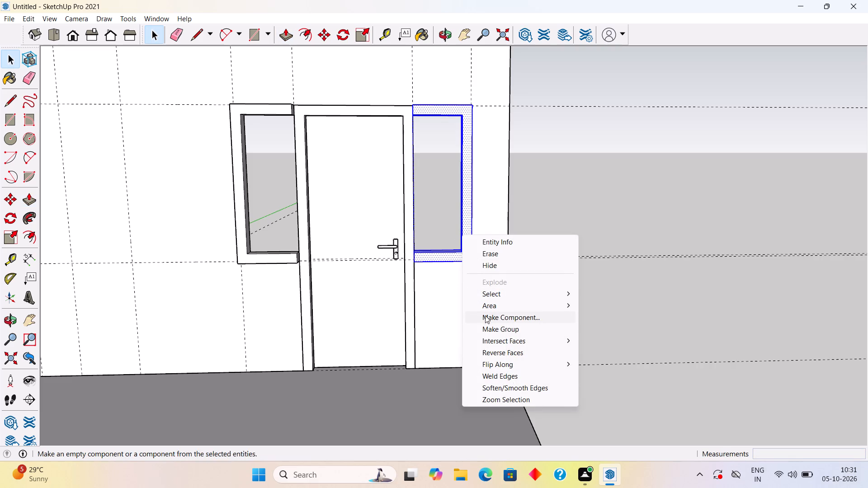
left_click(487, 328)
Select all connected geometry of the hinge-side window frame and make it a group.
triple_click(273, 259)
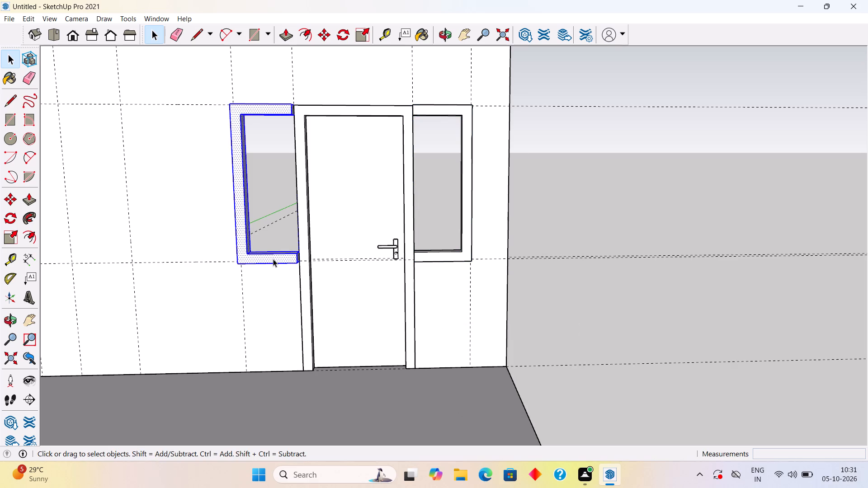
right_click(273, 259)
left_click(320, 353)
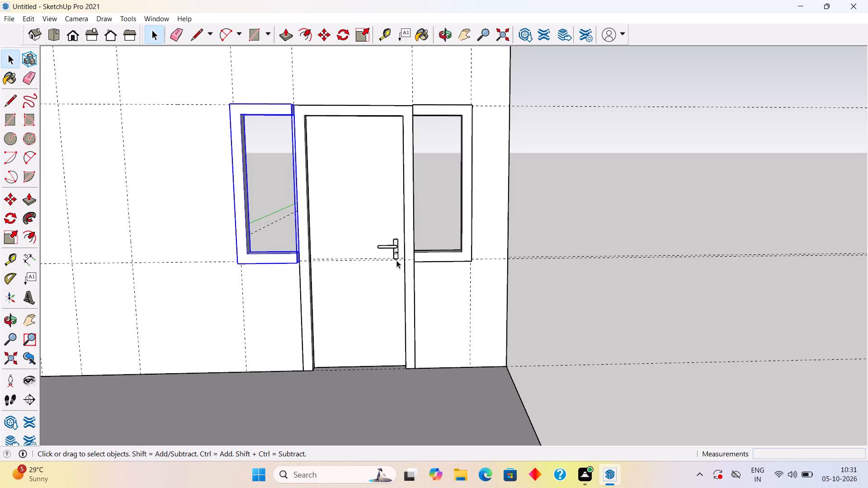
Move the hinge-side window frame group 4" back into the wall, using its lower corner beside the door frame.
middle_click_drag(413, 241, 241, 240)
scroll(386, 265, "up", 8)
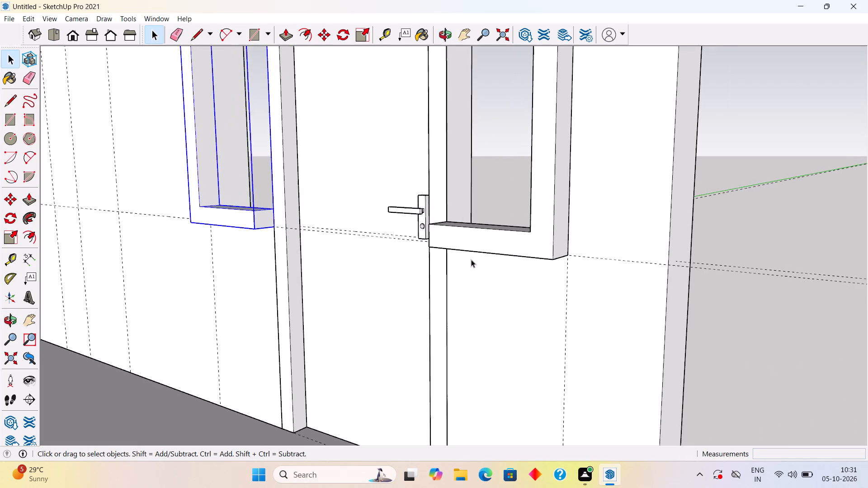
scroll(471, 259, "up", 1)
middle_click_drag(557, 235, 648, 270)
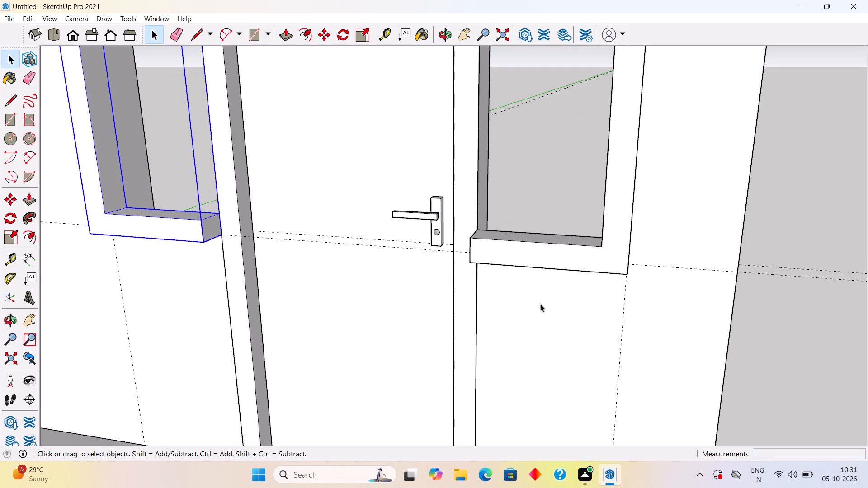
key("m")
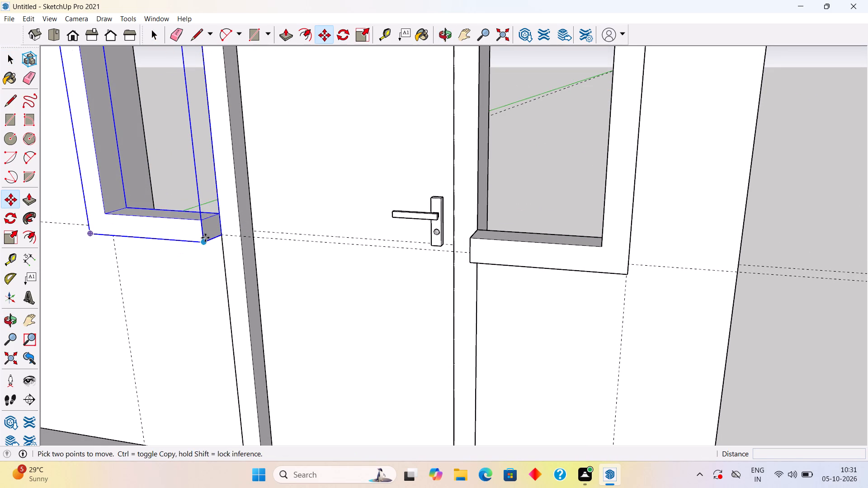
left_click(204, 244)
left_click(225, 234)
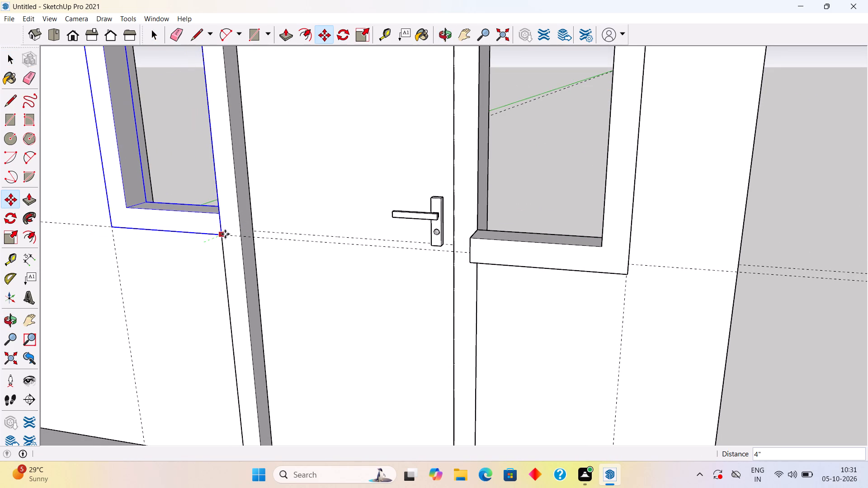
Move the handle-side window frame group by its lower door-side corner back into the wall opening against the door frame.
scroll(227, 235, "down", 3)
scroll(422, 270, "up", 4)
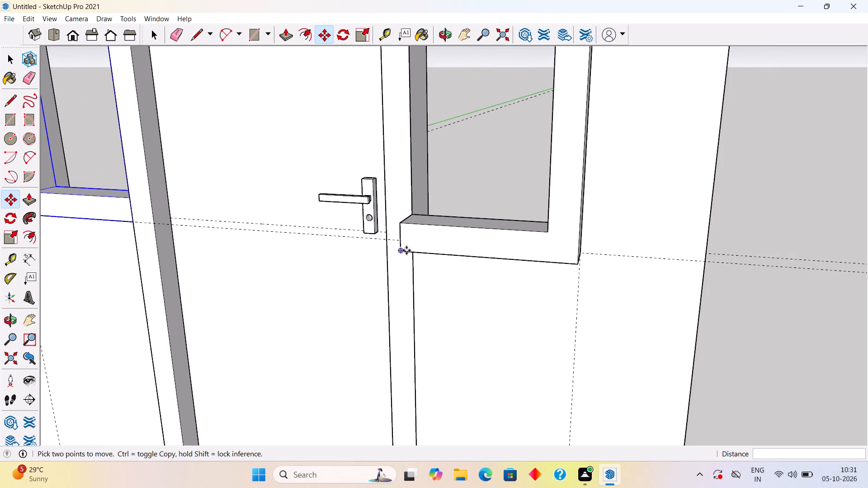
key("space")
left_click(413, 244)
key("m")
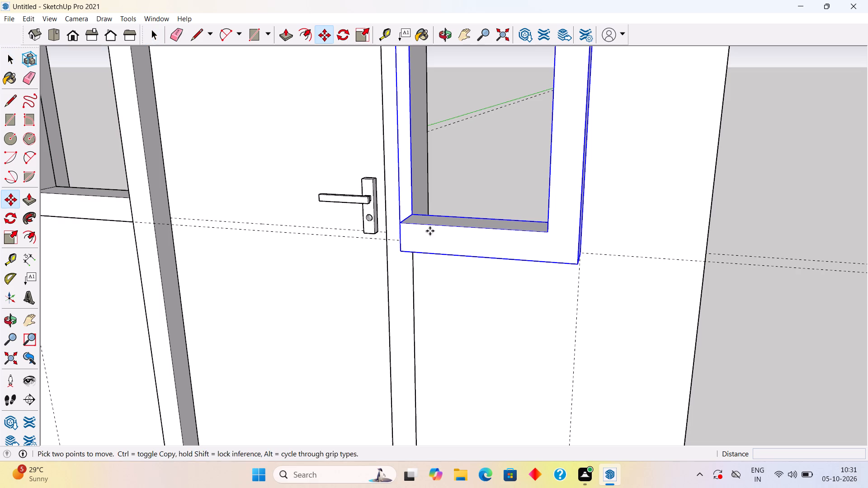
left_click(401, 254)
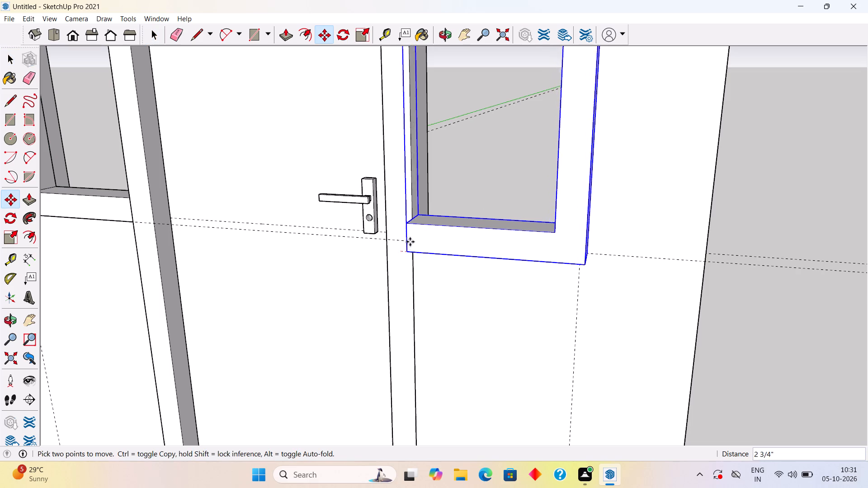
left_click(412, 236)
key("space")
scroll(413, 248, "down", 9)
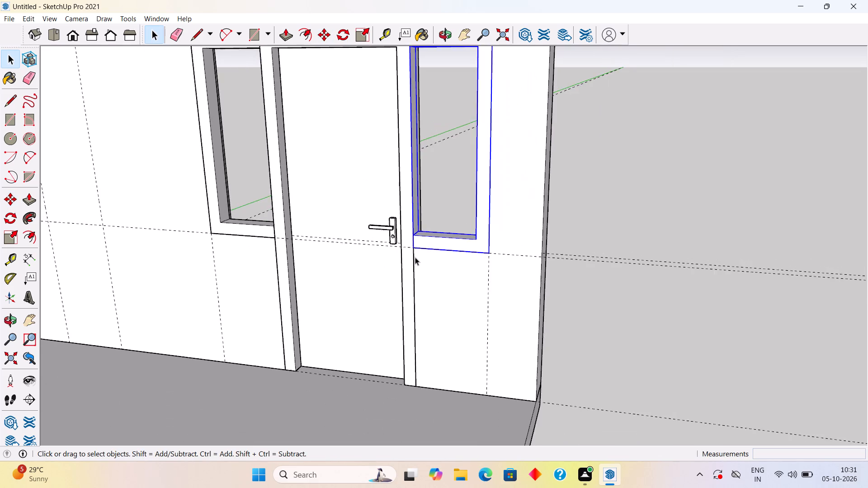
scroll(415, 257, "down", 7)
left_click(571, 203)
Draw a 1' 3" by 3' 6" rectangle filling the opening of each side window frame.
middle_click_drag(266, 303, 404, 293)
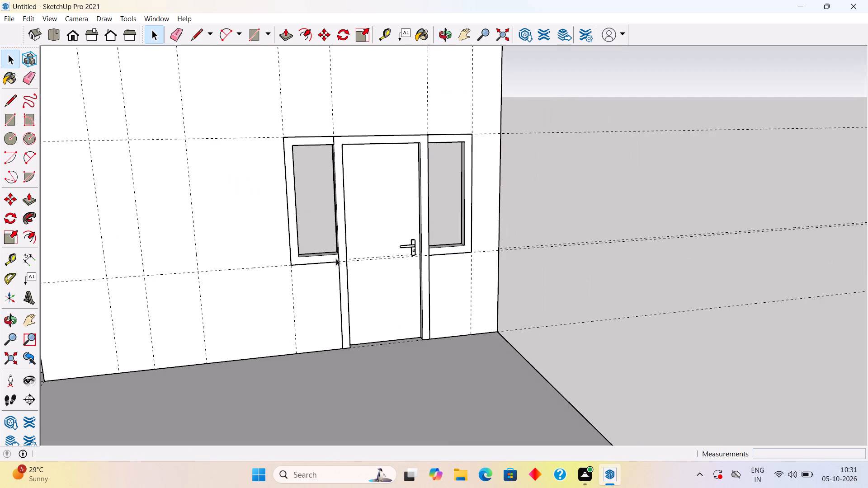
scroll(317, 195, "up", 8)
middle_click_drag(300, 184, 256, 233)
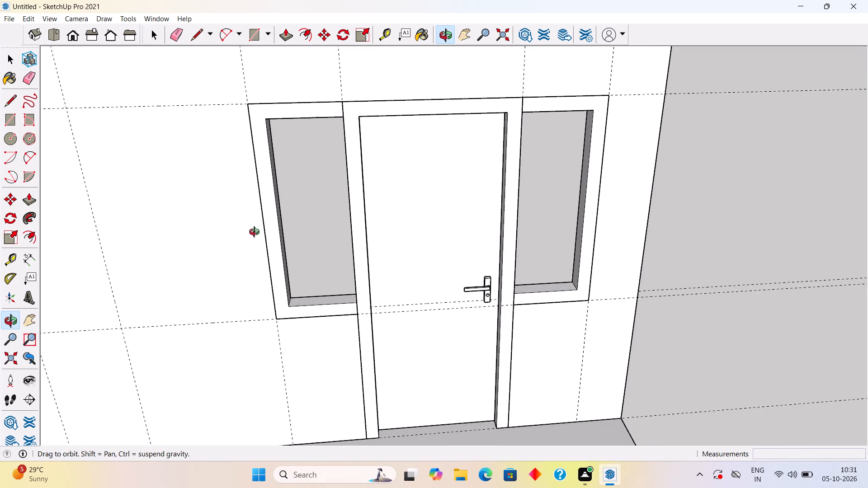
middle_click_drag(256, 233, 251, 233)
key("r")
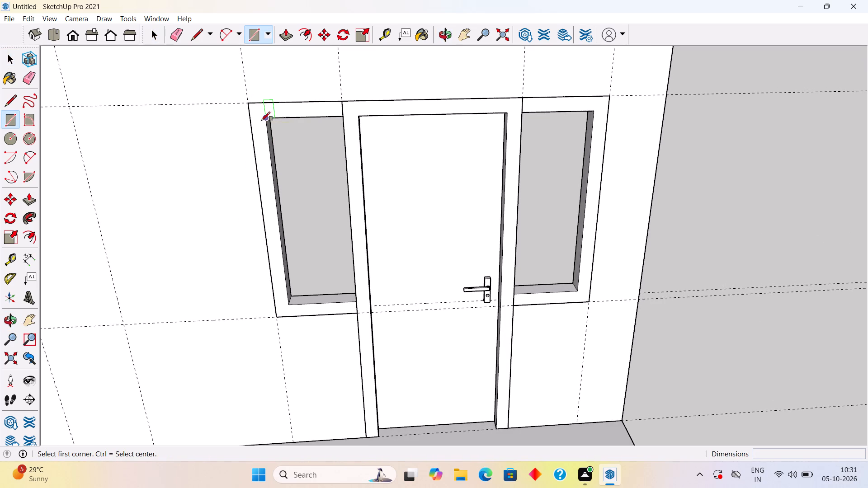
left_click(263, 120)
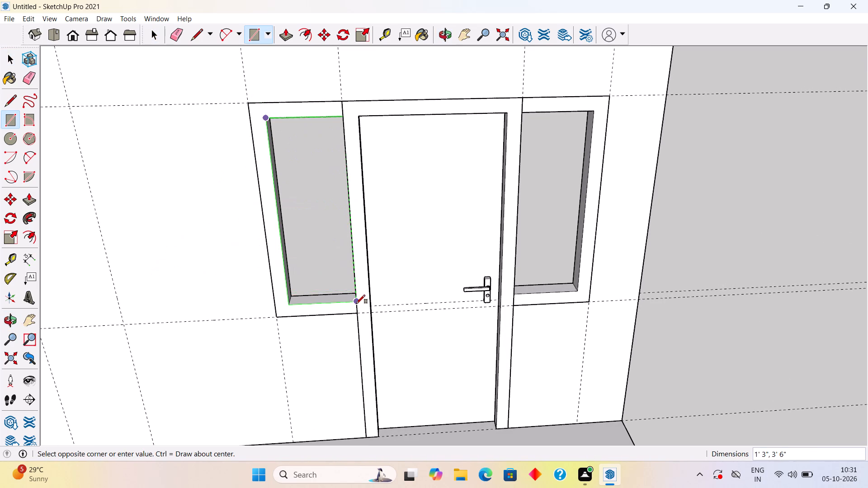
left_click(356, 304)
left_click(522, 114)
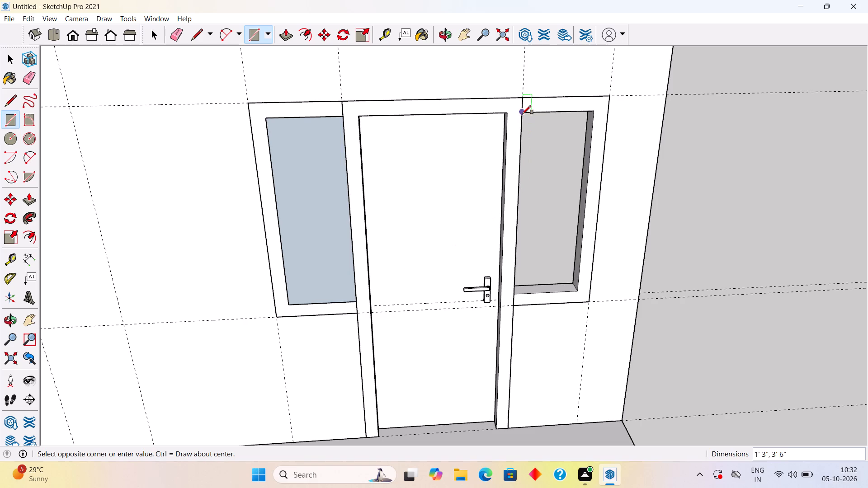
left_click(579, 293)
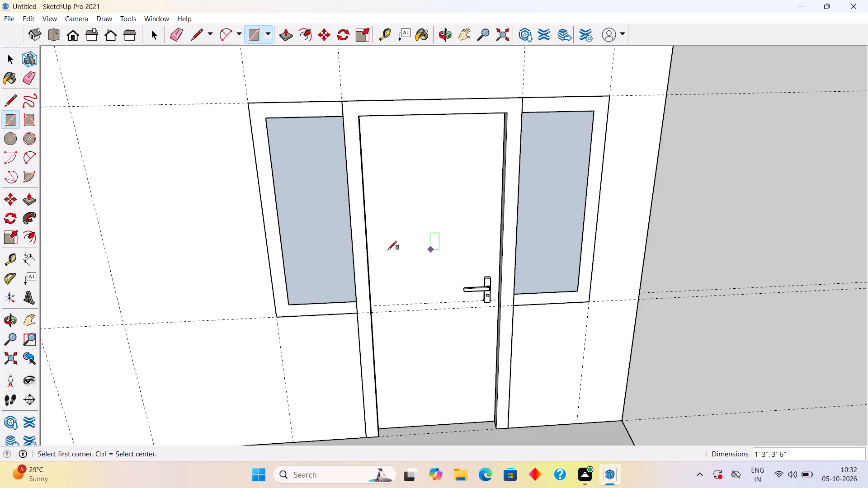
key("space")
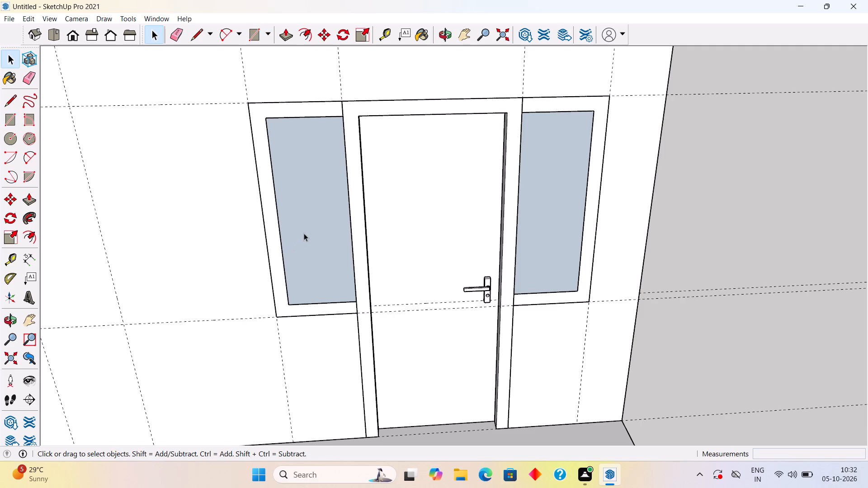
Offset the edges of both window rectangles inward by 2".
key("f")
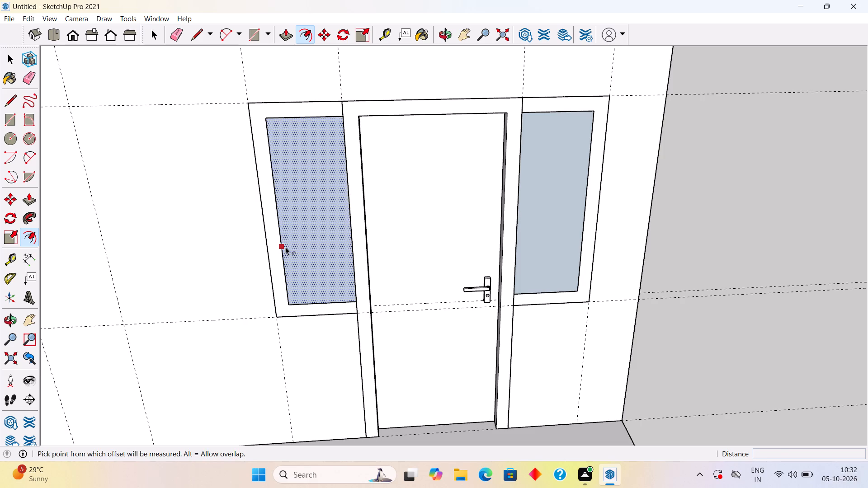
left_click(285, 247)
type("2\"")
key("Return")
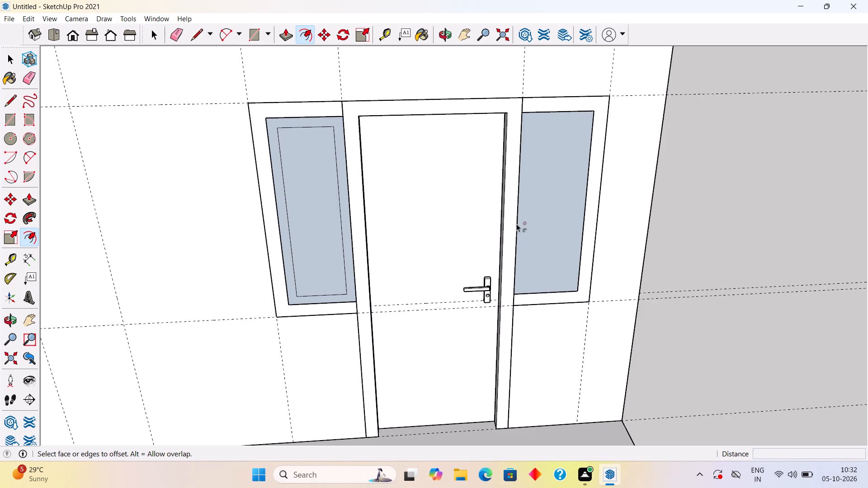
left_click(519, 251)
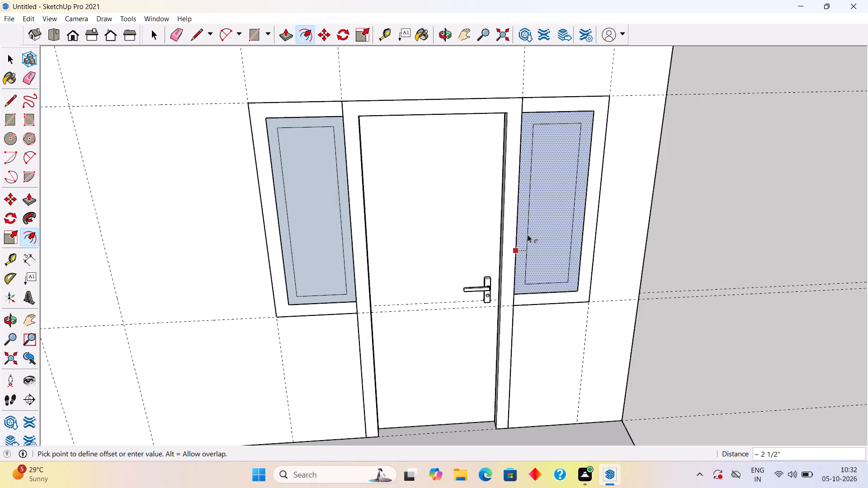
type("2\"")
key("Return")
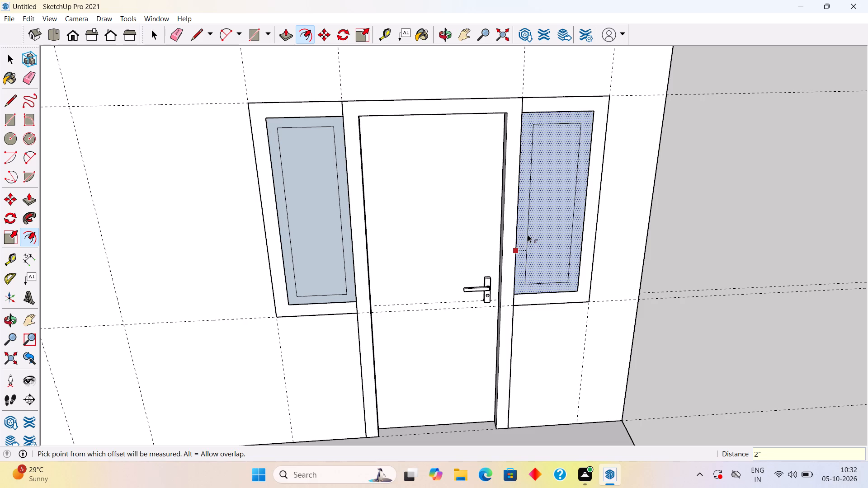
Delete the inner faces of both offset window rectangles, leaving only the 2" borders.
key("space")
left_click(329, 232)
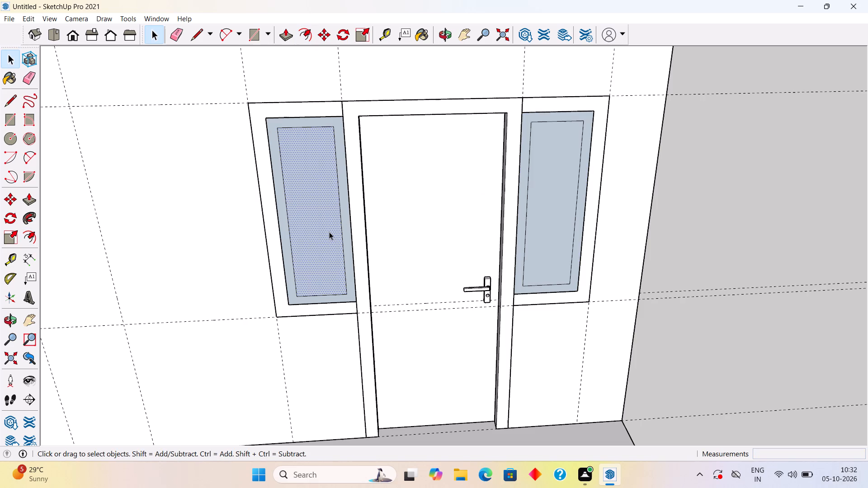
key("Delete")
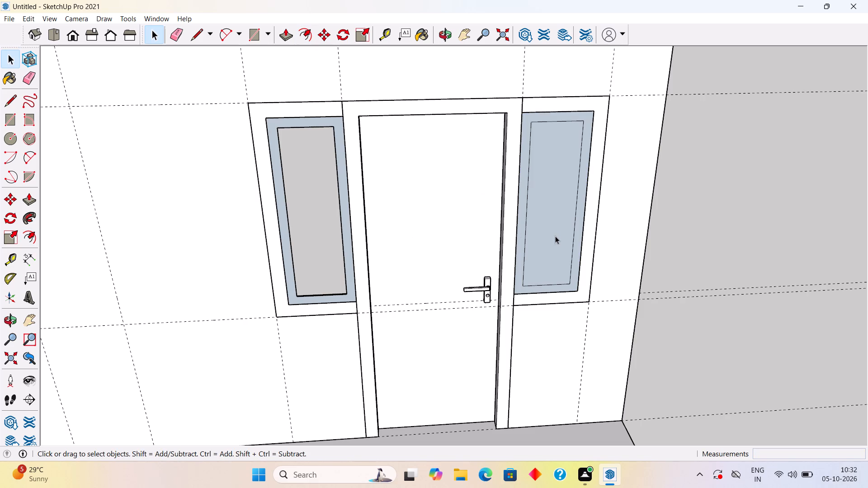
left_click(555, 236)
key("Delete")
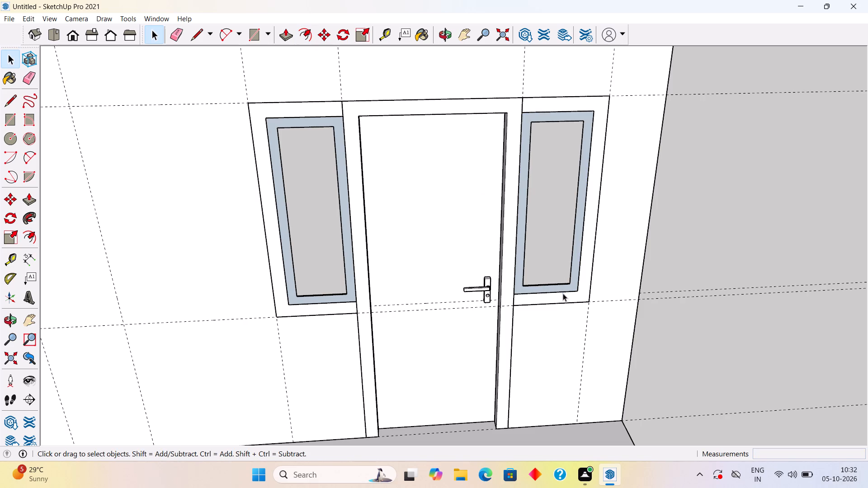
Push/Pull the handle-side window's 2" border face outward by 1" and again by another 1".
key("p")
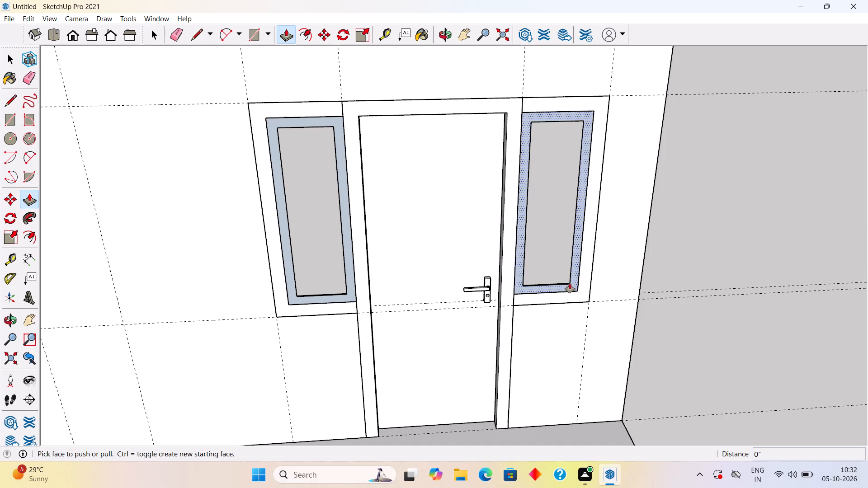
left_click(573, 284)
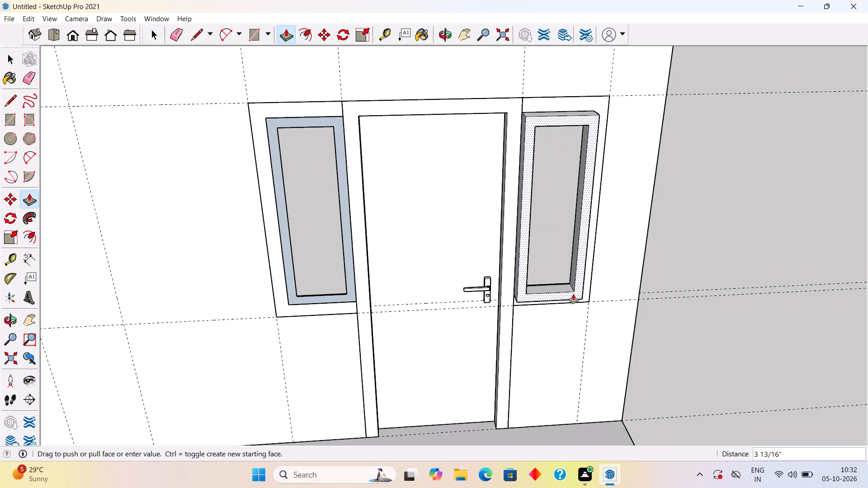
type("1\"")
key("Return")
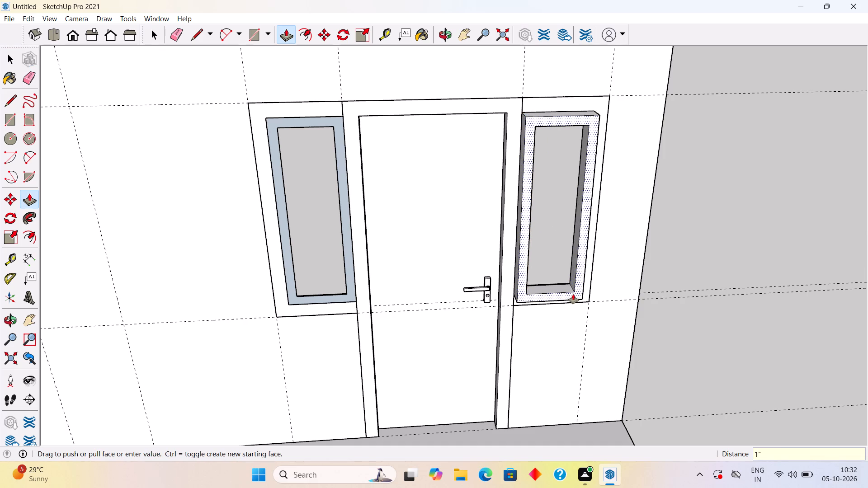
left_click(573, 286)
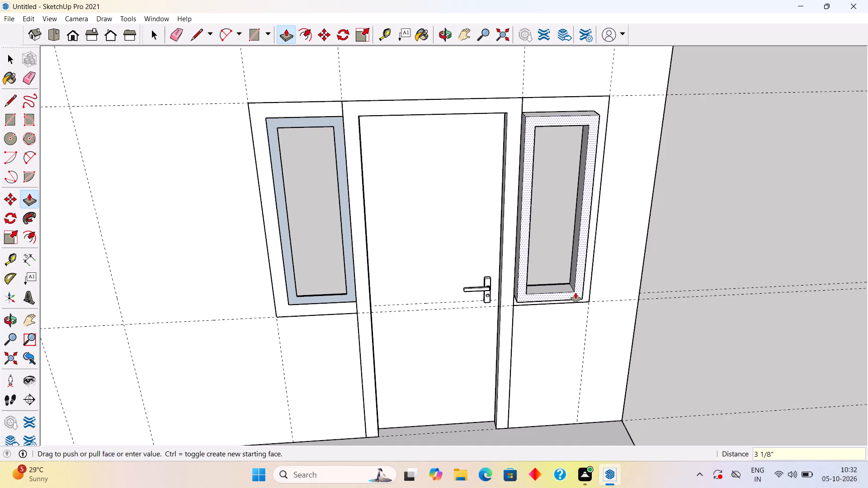
type("1\"")
key("Return")
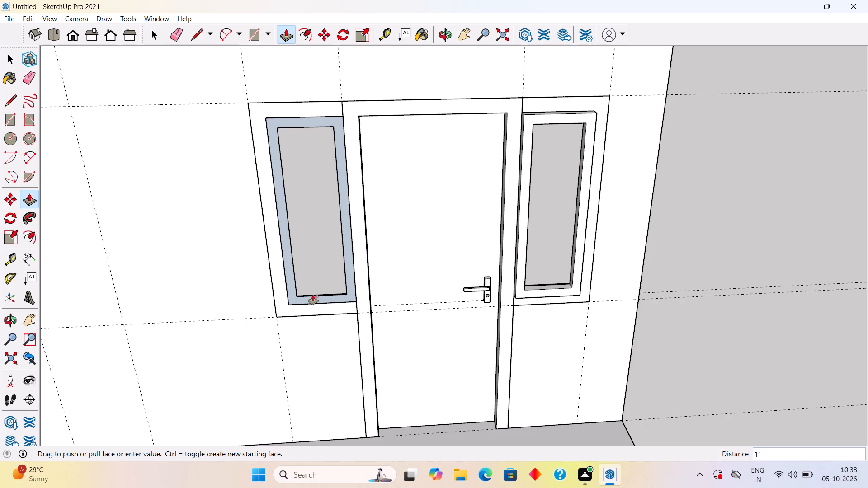
Push/Pull the hinge-side window's 2" border face outward by 2".
left_click(313, 295)
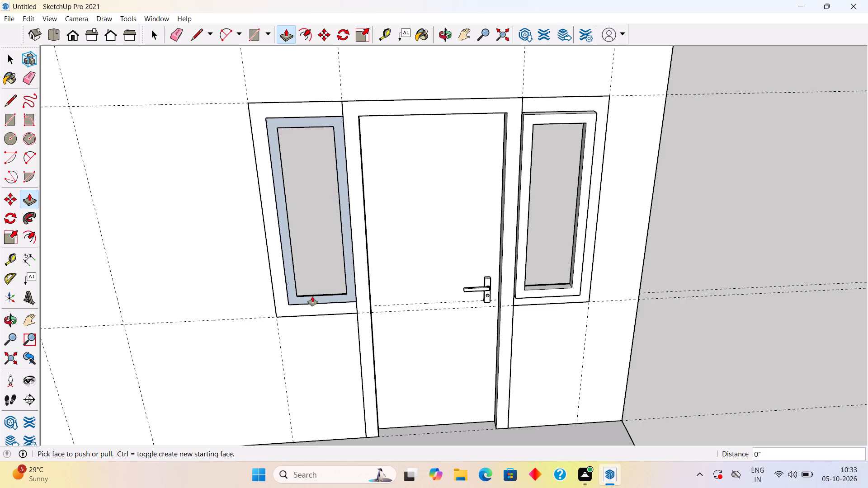
left_click(315, 302)
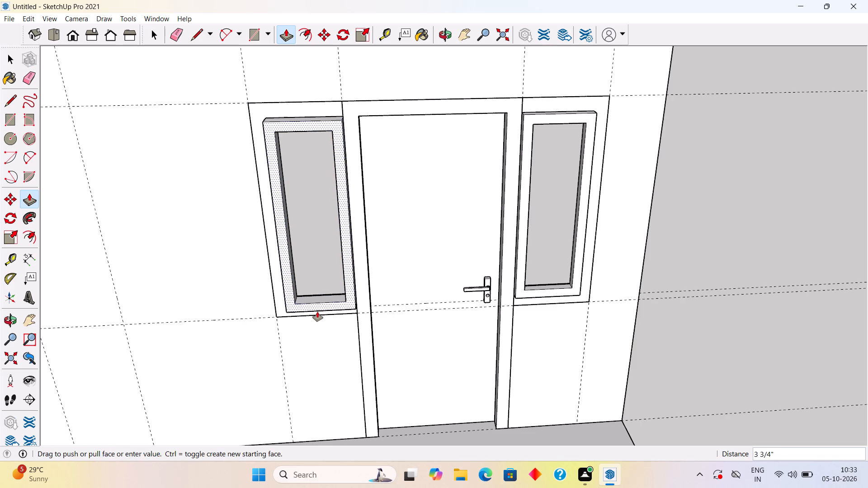
type("2\"")
key("Return")
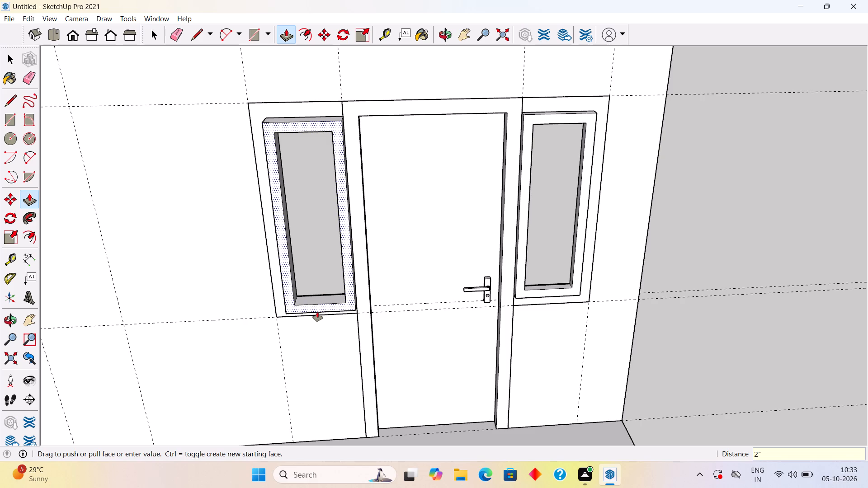
Select all connected geometry of the hinge-side inner window frame and make it a group.
key("space")
triple_click(332, 304)
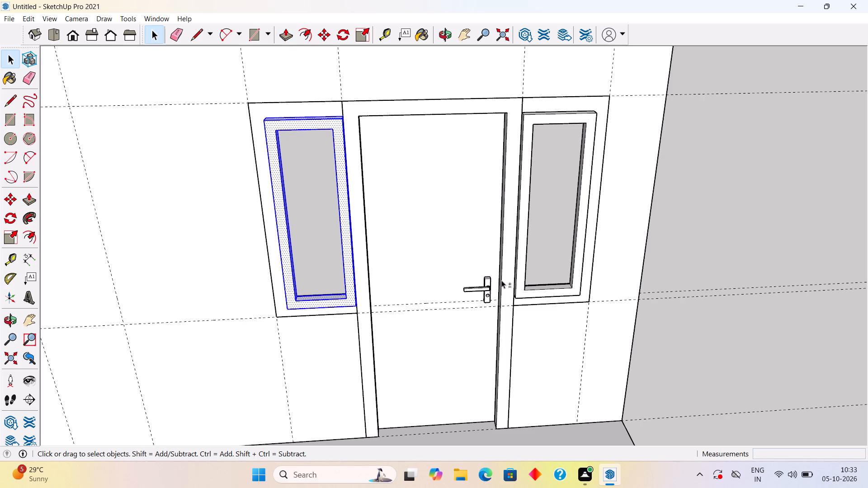
right_click(305, 300)
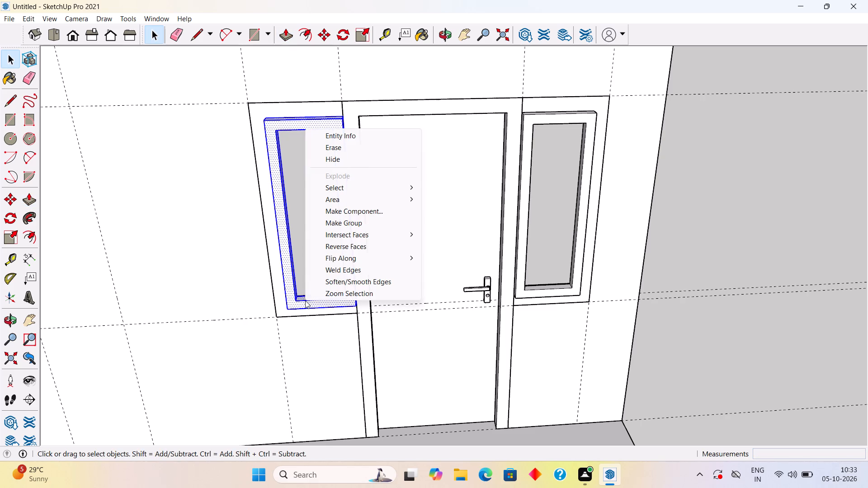
left_click(331, 226)
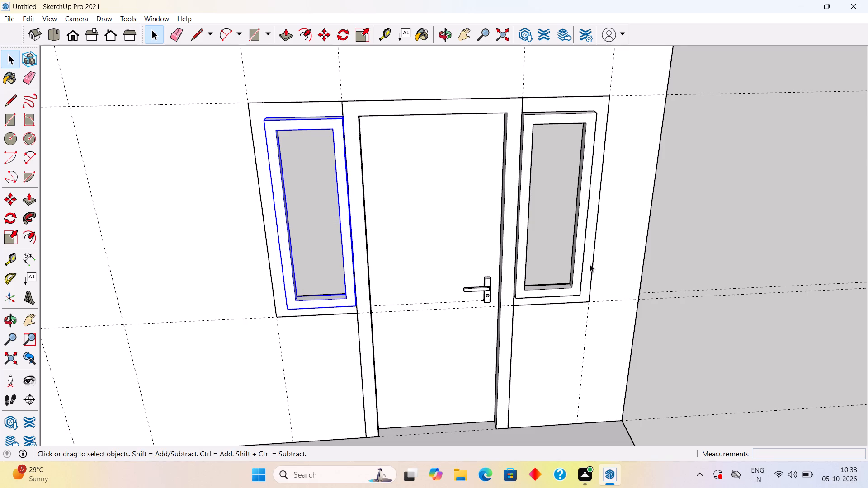
Select all connected geometry of the handle-side inner window frame and make it a group.
double_click(546, 283)
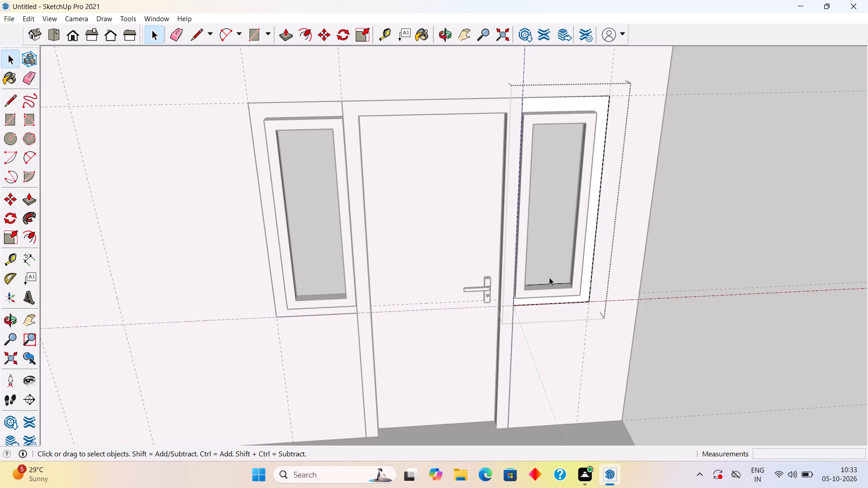
left_click(551, 273)
scroll(552, 273, "up", 5)
double_click(552, 273)
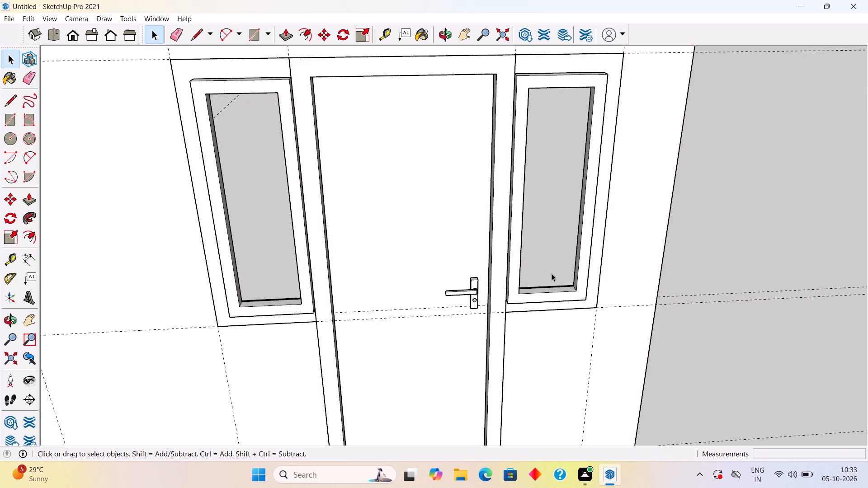
triple_click(552, 295)
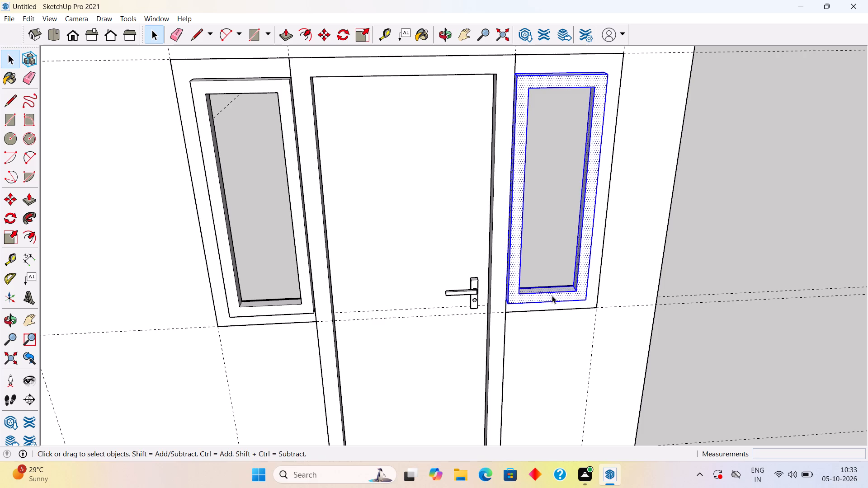
right_click(552, 296)
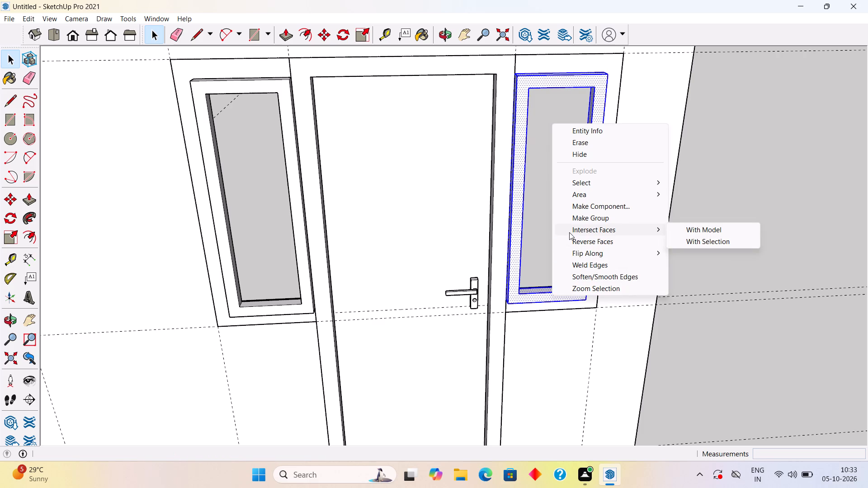
left_click(565, 216)
scroll(561, 230, "down", 5)
left_click(558, 230)
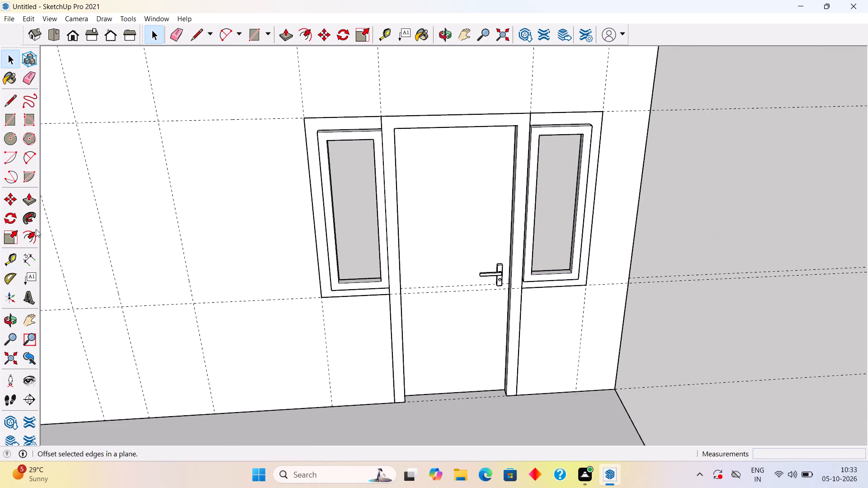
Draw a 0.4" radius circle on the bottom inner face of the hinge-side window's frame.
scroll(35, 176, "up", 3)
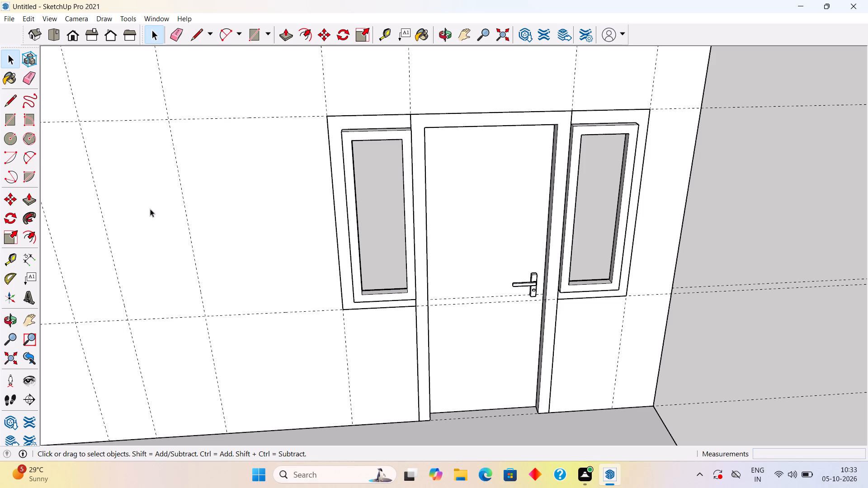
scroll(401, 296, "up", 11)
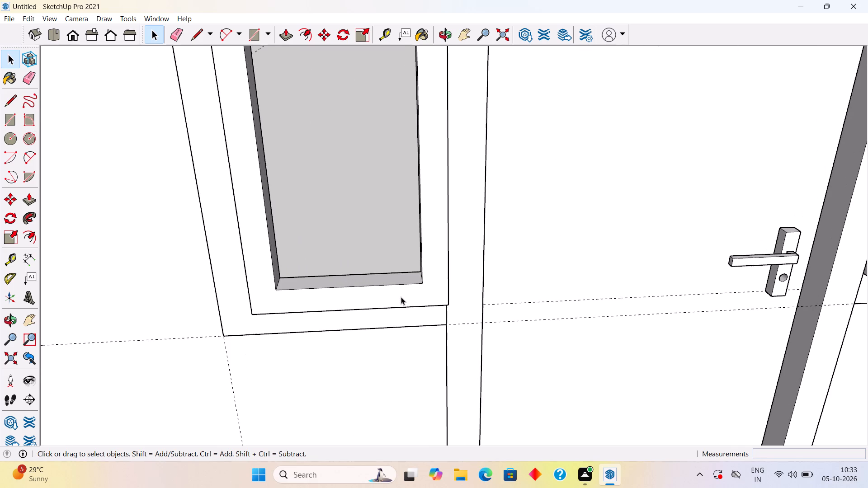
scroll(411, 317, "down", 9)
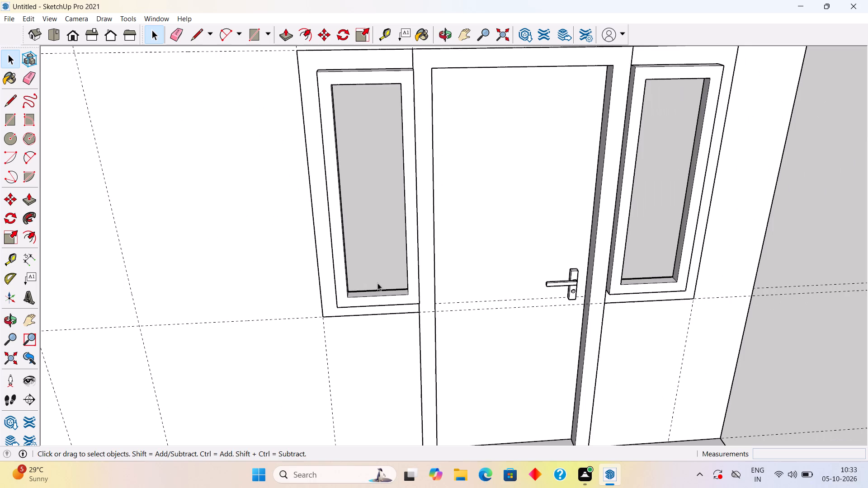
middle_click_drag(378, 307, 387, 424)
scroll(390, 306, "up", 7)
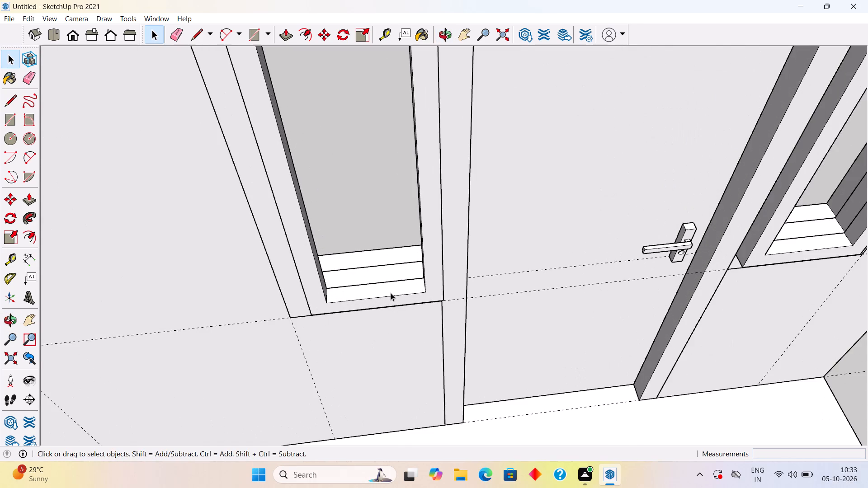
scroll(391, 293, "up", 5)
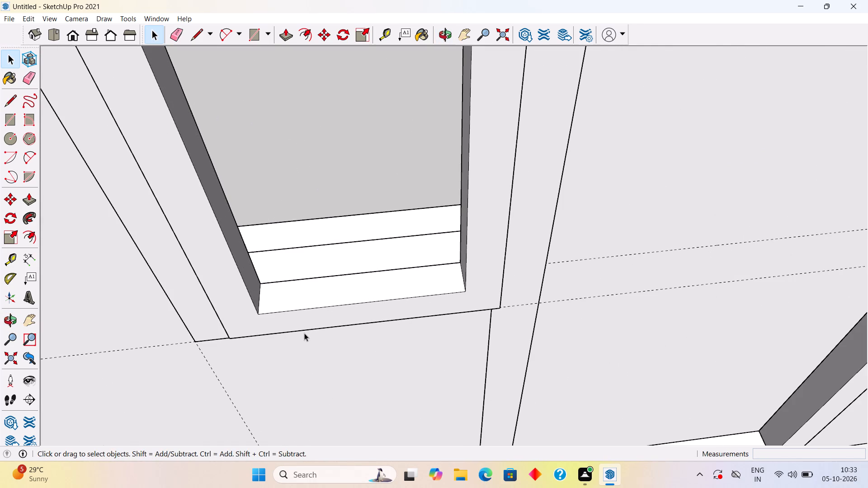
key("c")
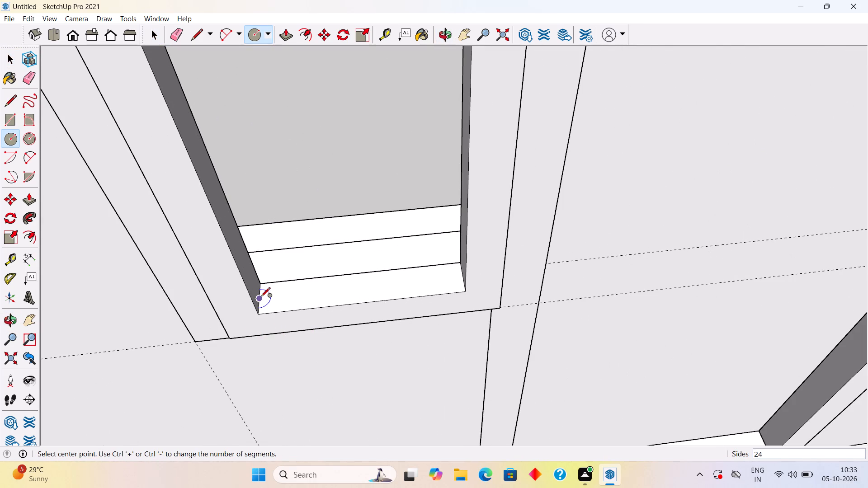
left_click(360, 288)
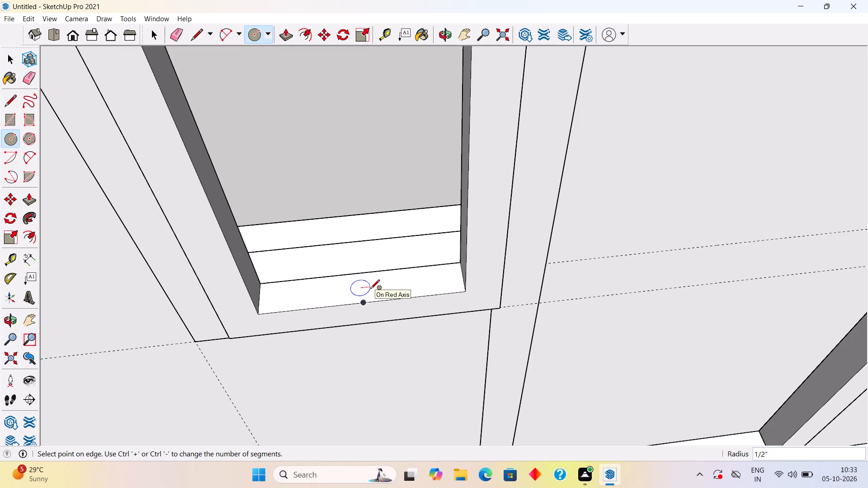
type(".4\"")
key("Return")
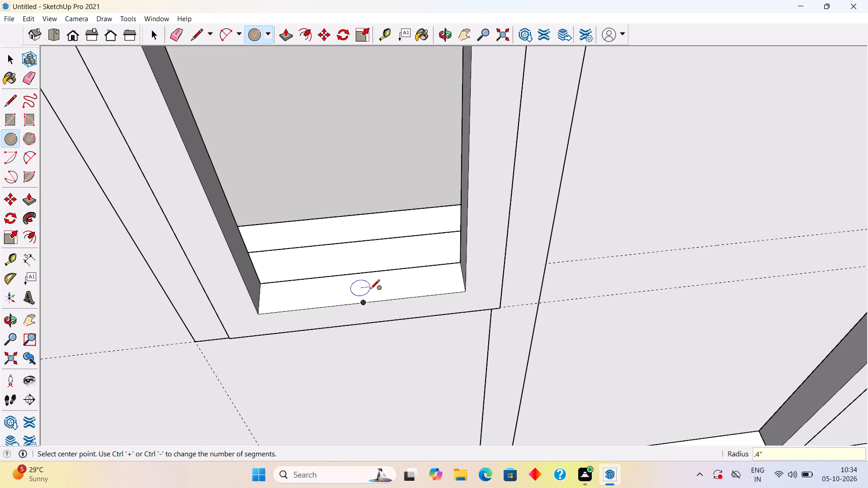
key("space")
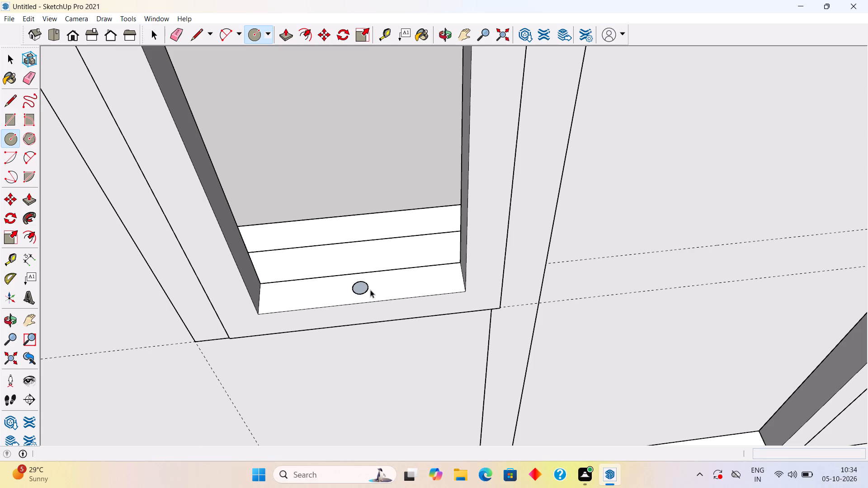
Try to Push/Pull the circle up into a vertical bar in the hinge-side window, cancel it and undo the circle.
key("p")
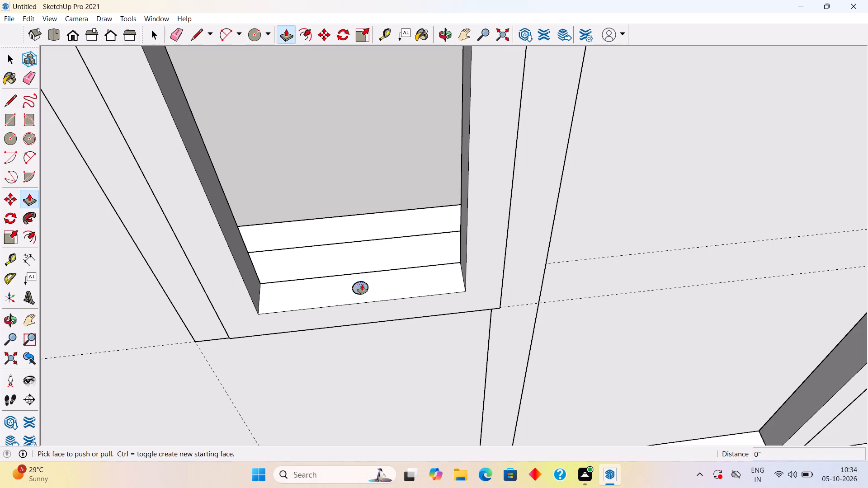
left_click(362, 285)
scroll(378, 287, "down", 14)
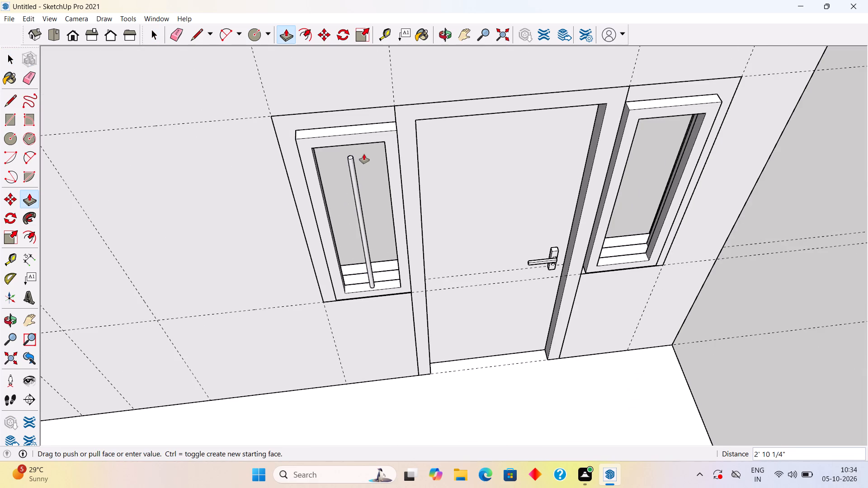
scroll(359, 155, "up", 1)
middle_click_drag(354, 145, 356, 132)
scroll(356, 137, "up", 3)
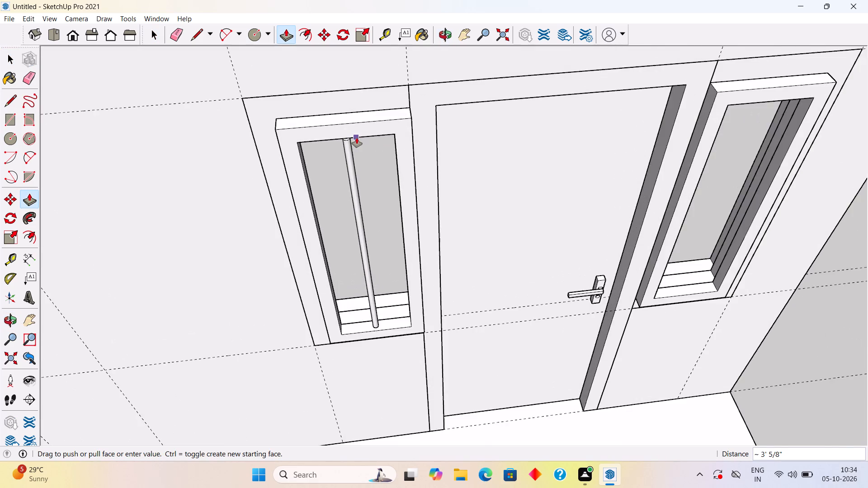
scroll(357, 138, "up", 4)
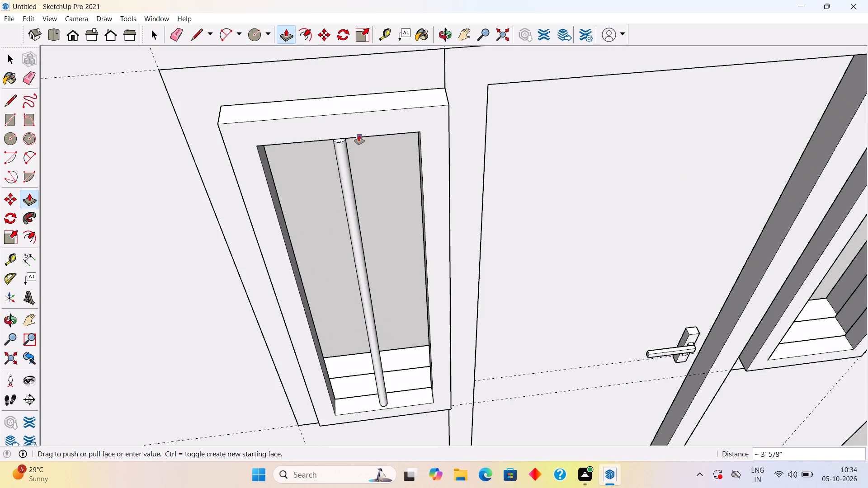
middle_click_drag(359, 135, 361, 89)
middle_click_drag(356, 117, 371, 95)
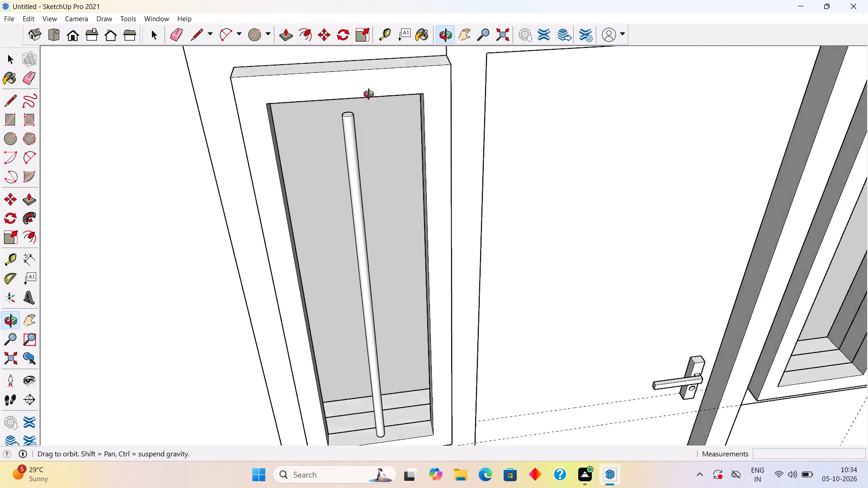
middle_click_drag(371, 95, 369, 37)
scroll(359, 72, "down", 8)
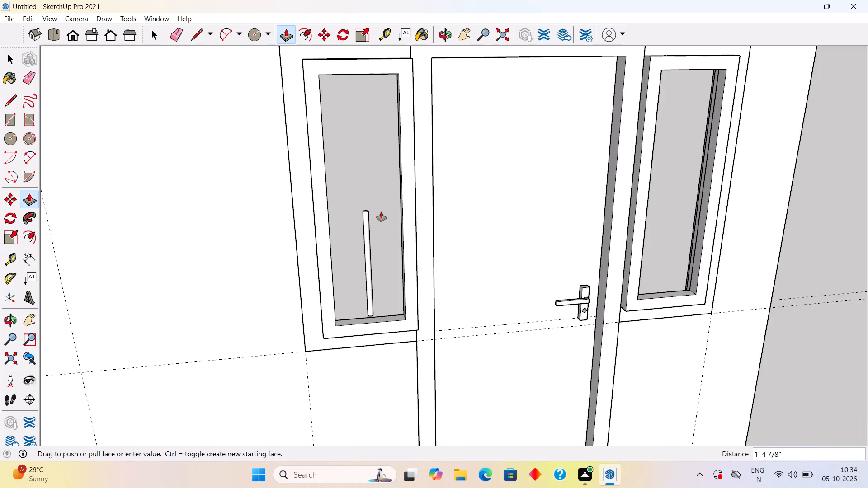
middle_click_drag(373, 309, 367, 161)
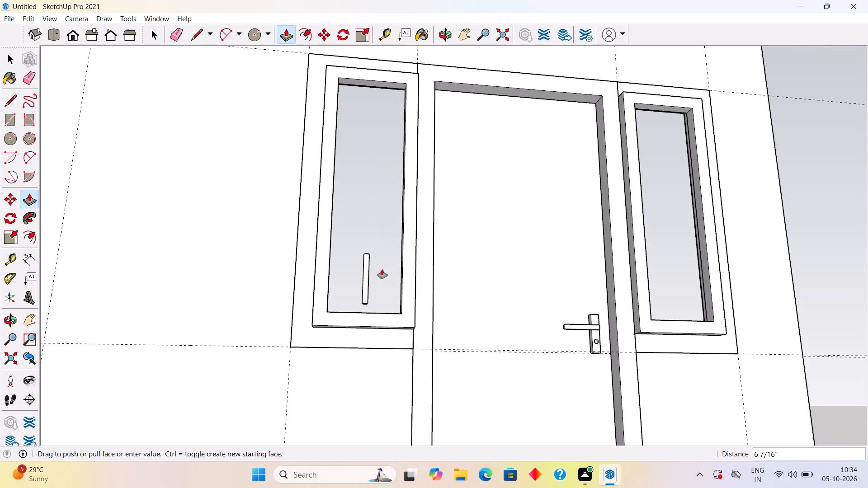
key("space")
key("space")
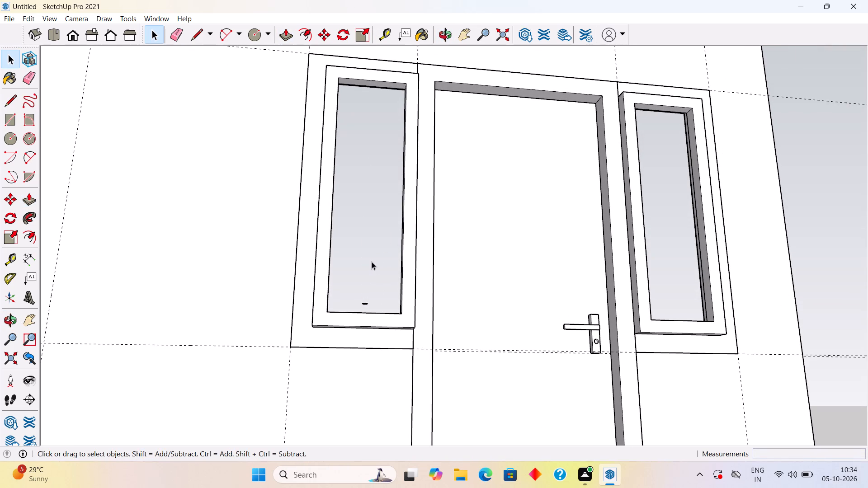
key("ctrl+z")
Open the hinge-side inner window frame group for editing.
middle_click_drag(371, 261, 362, 460)
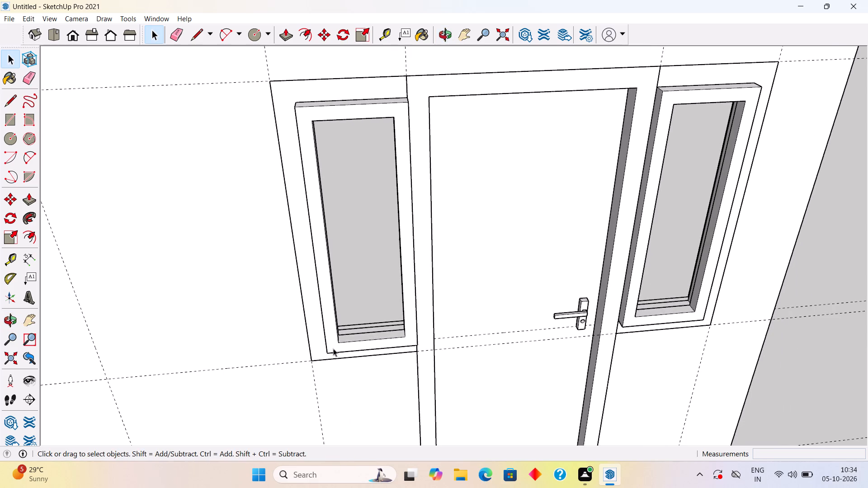
scroll(343, 269, "up", 7)
scroll(439, 433, "up", 2)
left_click(417, 410)
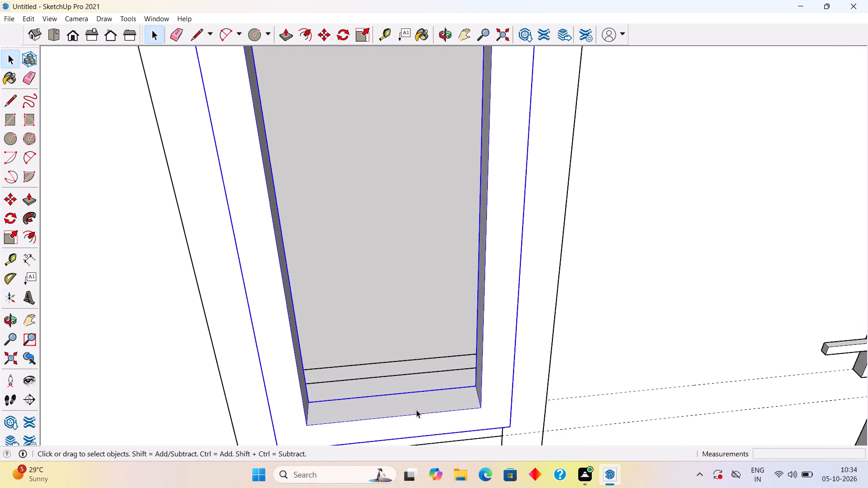
left_click(416, 410)
double_click(415, 407)
left_click(415, 407)
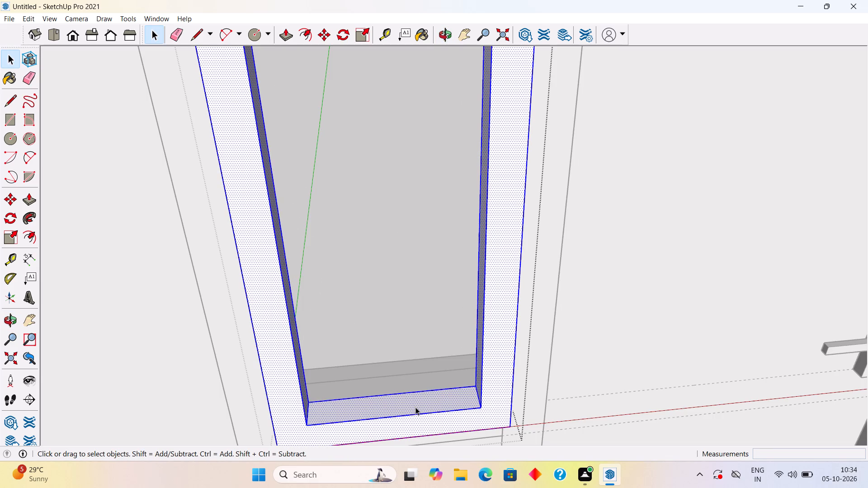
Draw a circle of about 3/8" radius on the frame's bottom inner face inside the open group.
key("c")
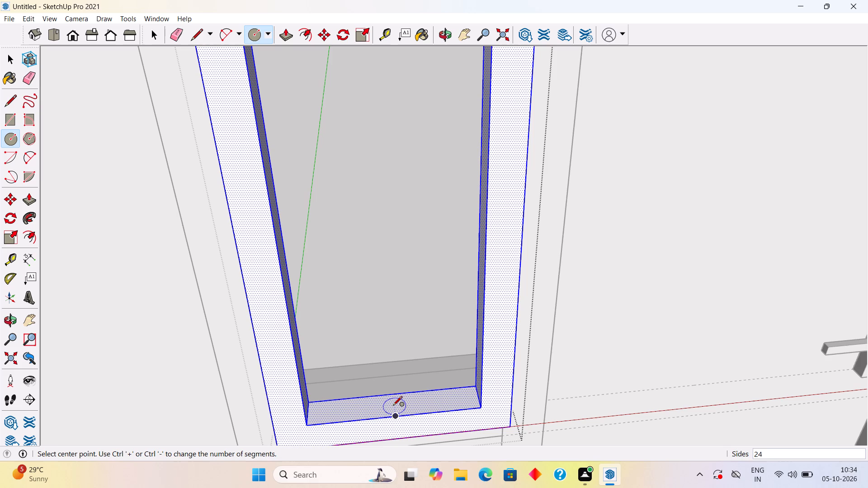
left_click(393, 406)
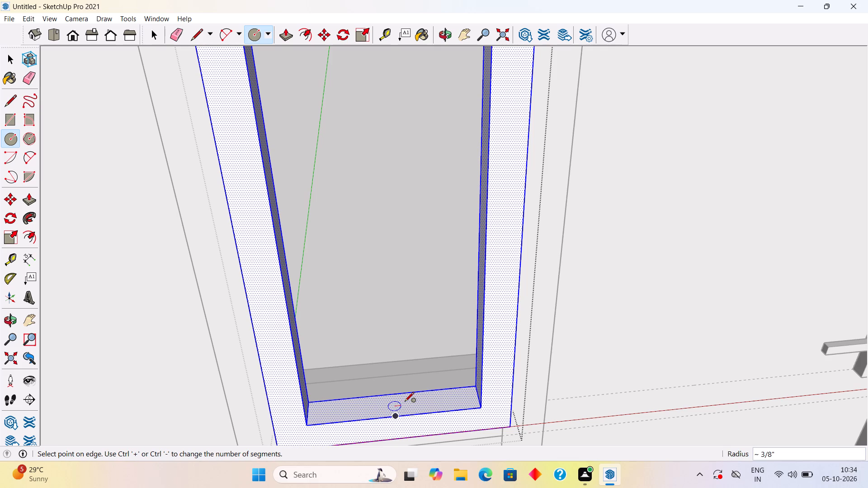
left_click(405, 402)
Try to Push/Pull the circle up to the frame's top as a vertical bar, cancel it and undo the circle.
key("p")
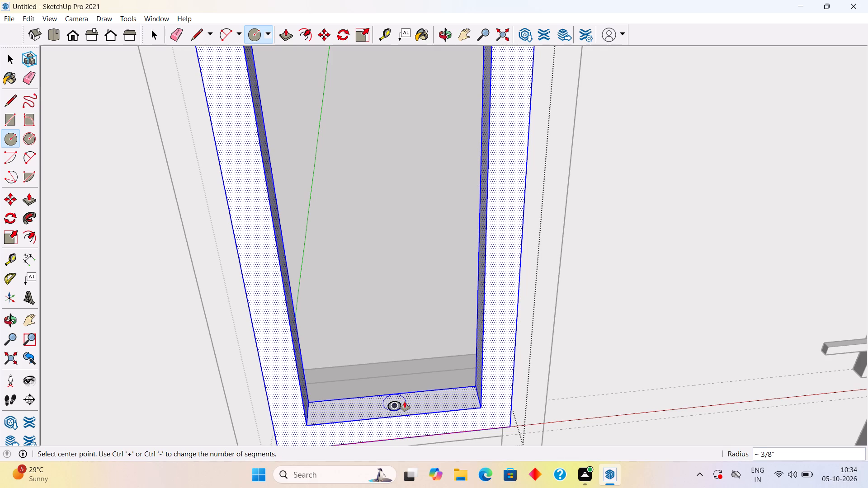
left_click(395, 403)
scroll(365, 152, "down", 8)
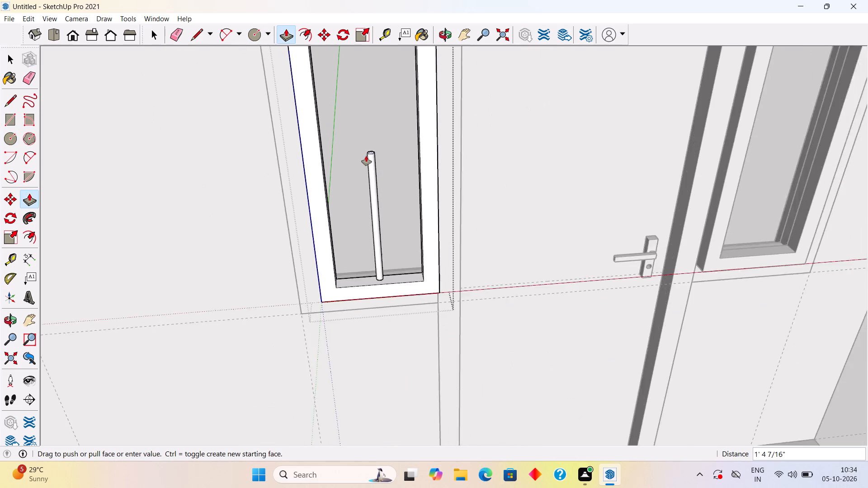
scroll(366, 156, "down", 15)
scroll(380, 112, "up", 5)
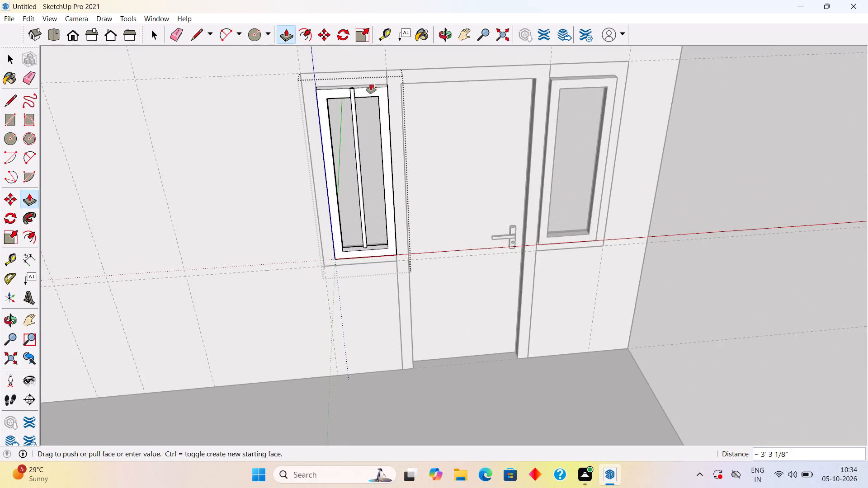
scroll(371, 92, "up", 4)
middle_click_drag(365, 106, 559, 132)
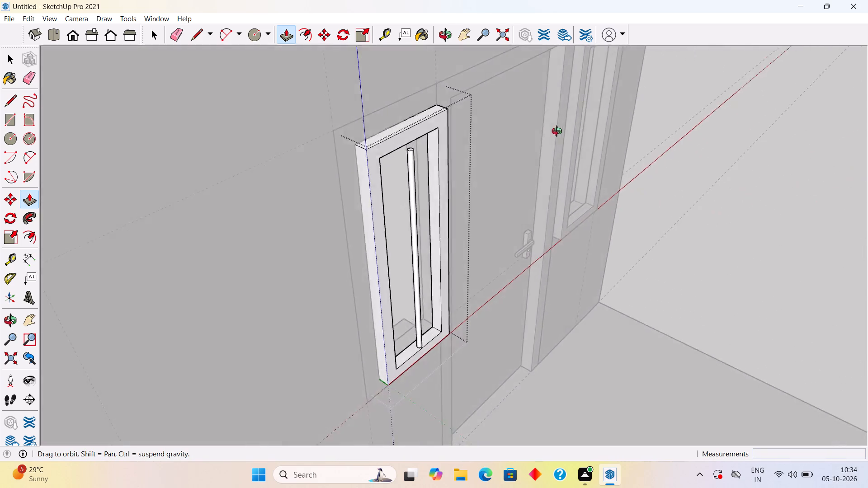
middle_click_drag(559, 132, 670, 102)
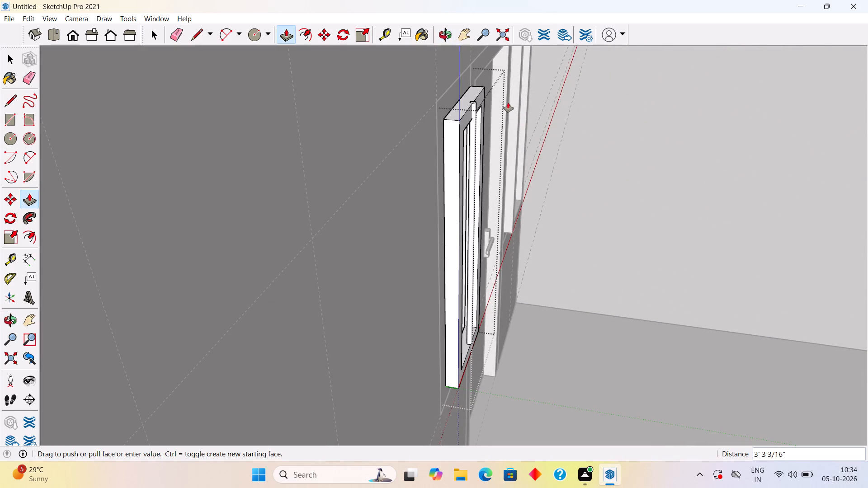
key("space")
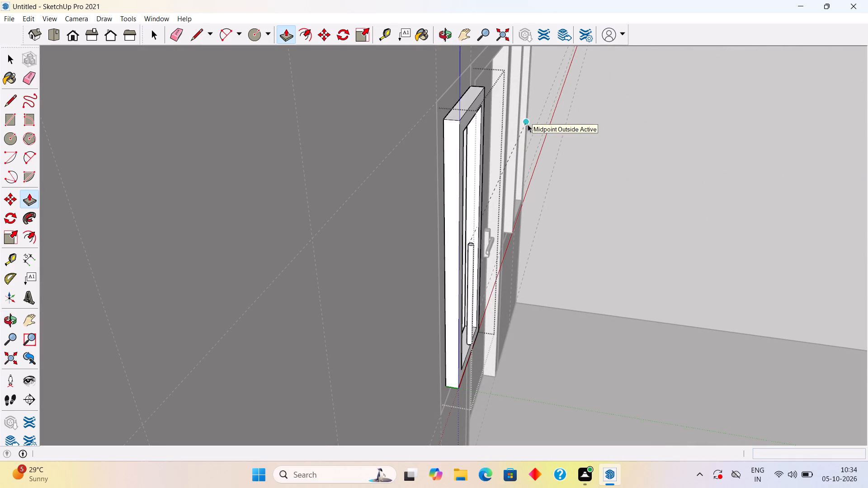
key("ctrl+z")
Place a guide 1" in from the front edge along the bottom inner face of the hinge-side inner window frame.
scroll(492, 317, "up", 12)
middle_click_drag(495, 347, 438, 261)
scroll(438, 261, "down", 3)
scroll(459, 312, "down", 6)
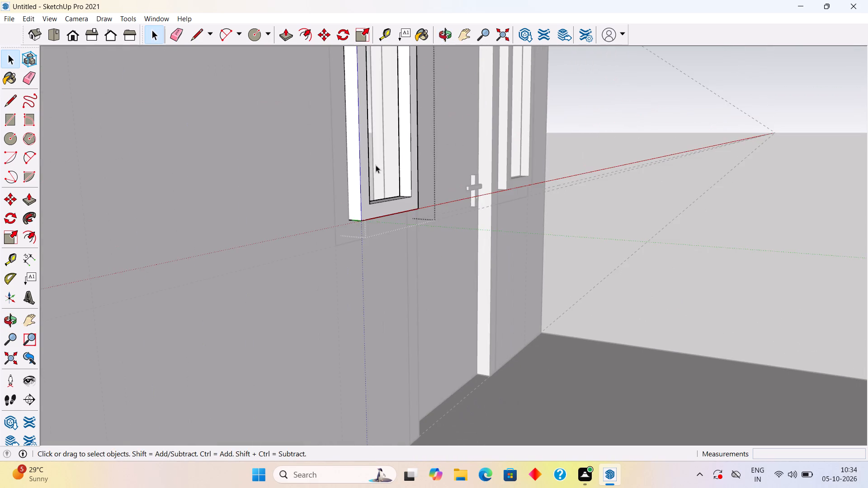
middle_click_drag(380, 160, 366, 307)
scroll(437, 374, "up", 4)
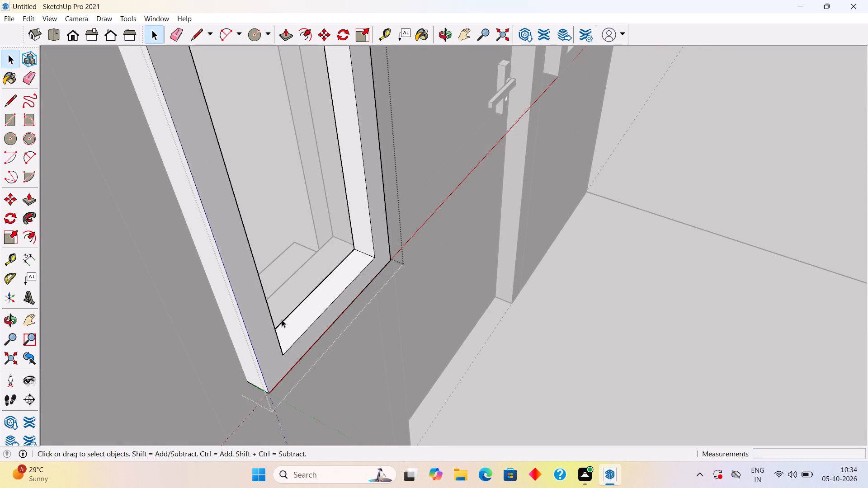
key("t")
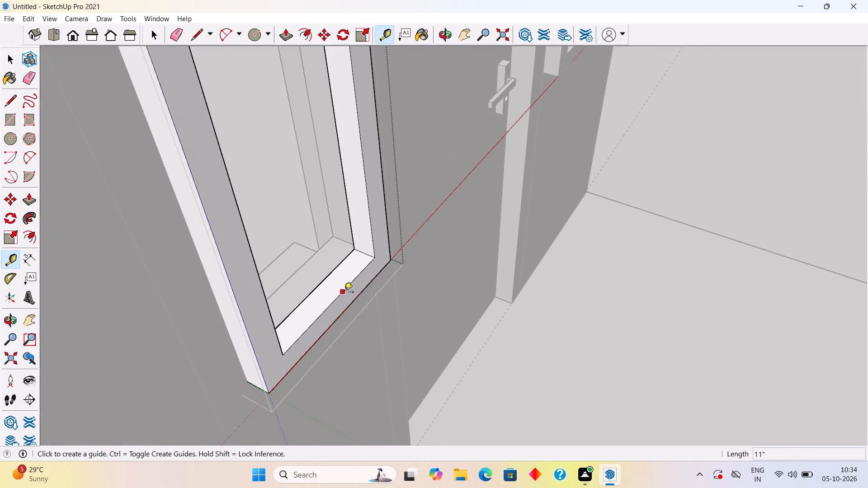
left_click(344, 293)
left_click(361, 254)
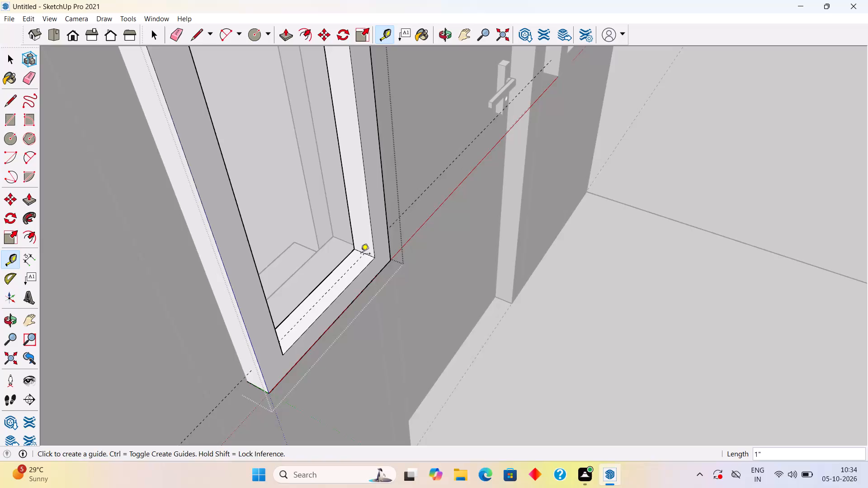
key("space")
Draw a circle of 0.4" radius centred on the guide along the frame's bottom inner face.
key("c")
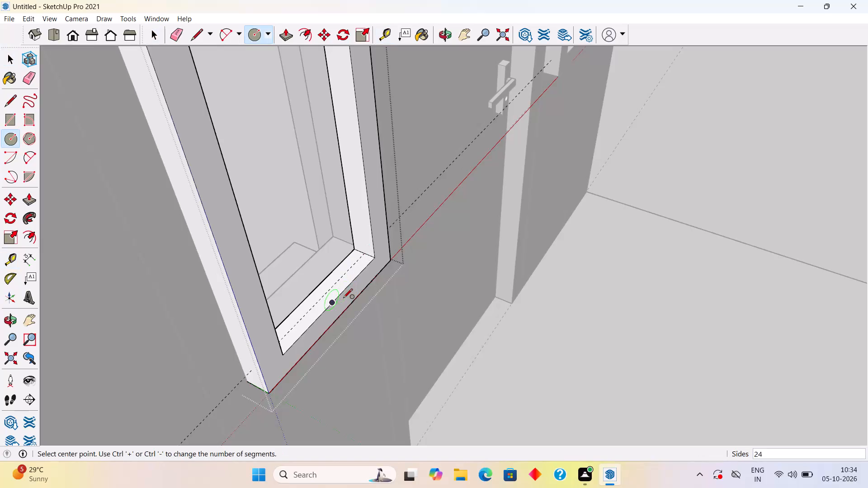
left_click(320, 298)
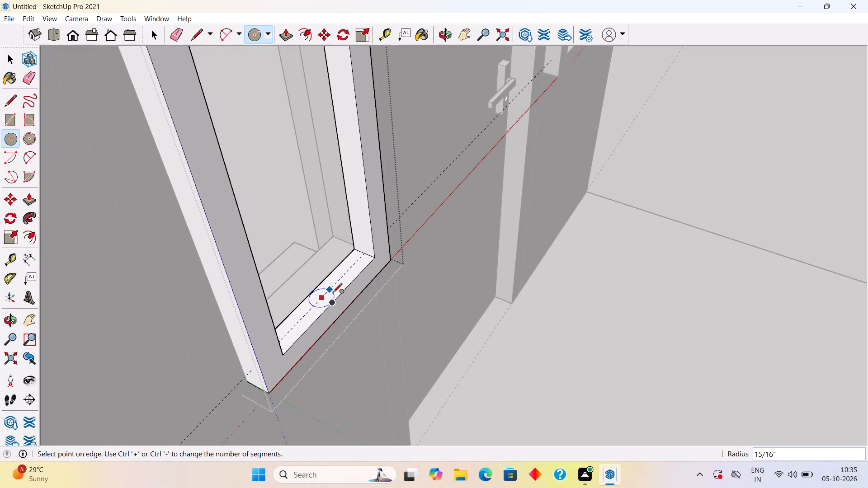
type(".4\"")
key("Return")
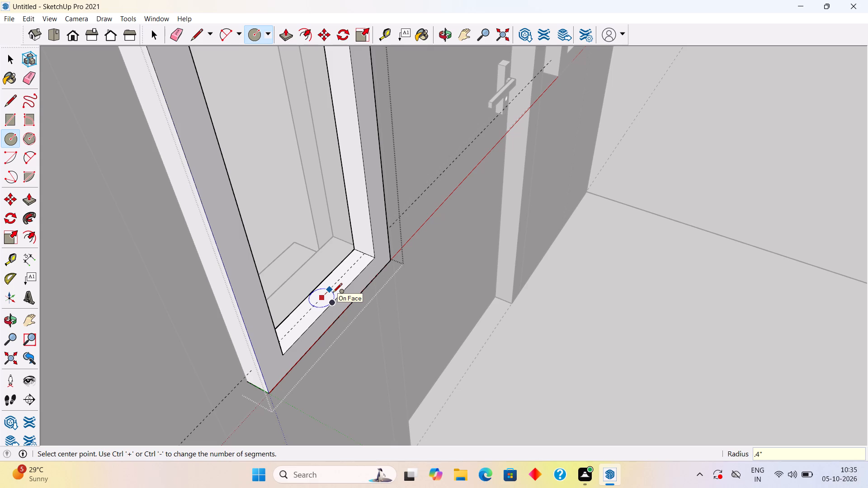
key("space")
Push/Pull the circle up 3' 2" to the frame's top as a vertical bar.
scroll(326, 300, "up", 11)
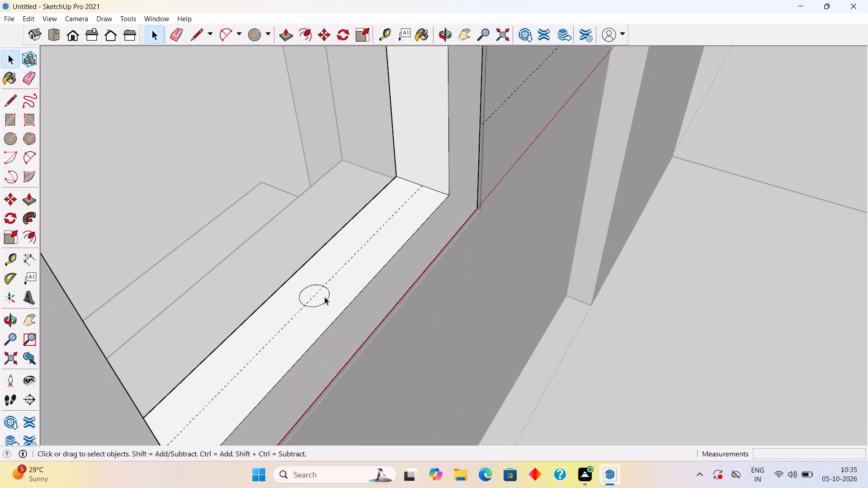
key("p")
left_click(321, 296)
scroll(316, 263, "down", 13)
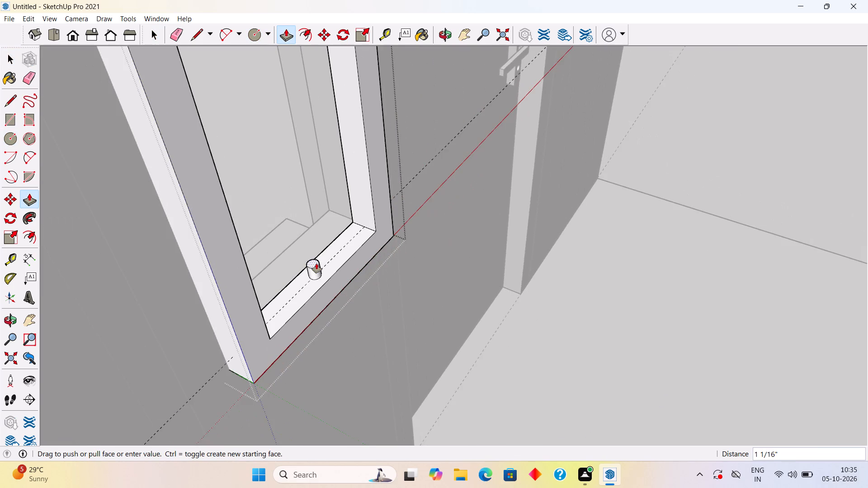
scroll(316, 263, "down", 20)
scroll(316, 263, "down", 2)
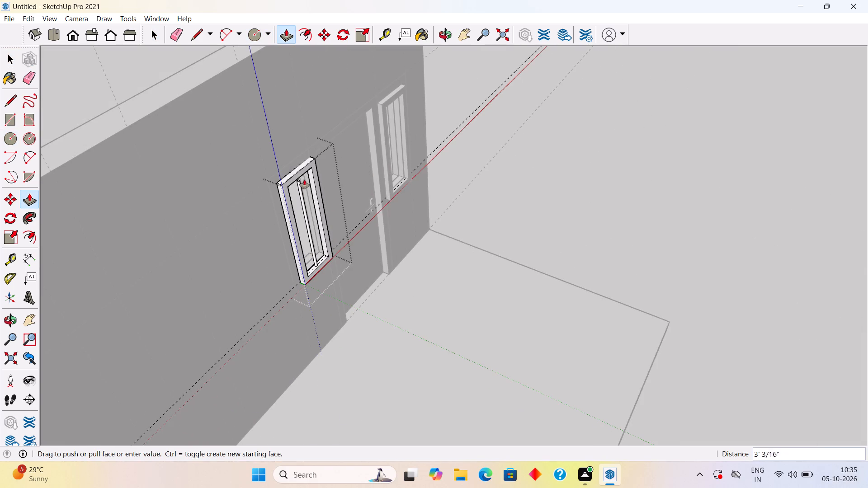
scroll(304, 175, "up", 2)
left_click(304, 175)
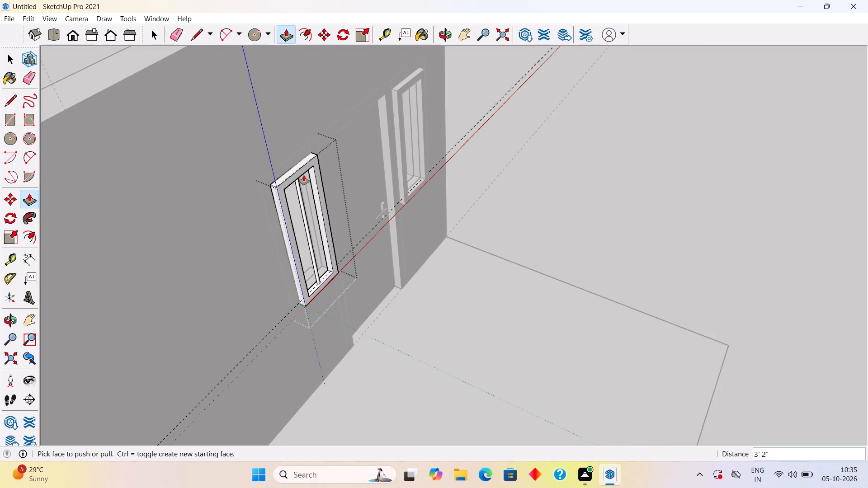
scroll(353, 222, "up", 1)
middle_click_drag(353, 222, 213, 170)
scroll(213, 170, "down", 4)
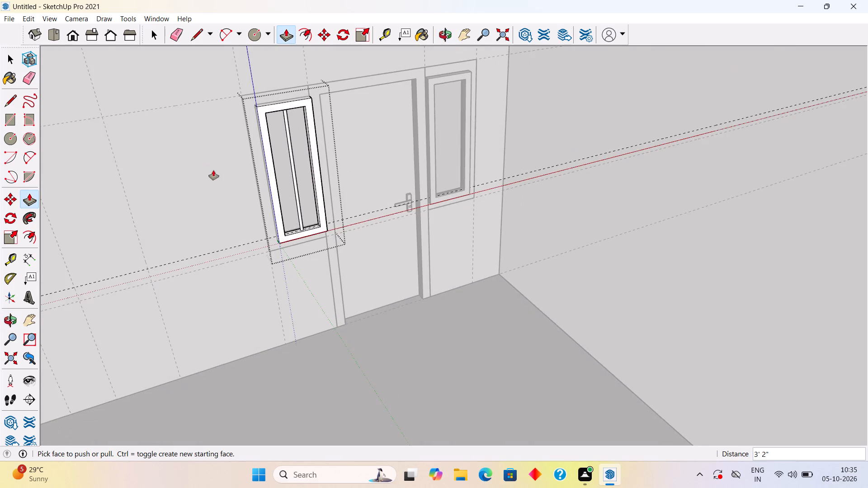
key("space")
Examine the new vertical bar within the hinge-side window frame from the front and at its top.
middle_click_drag(269, 163, 155, 160)
scroll(404, 147, "up", 5)
scroll(287, 133, "down", 2)
middle_click_drag(236, 147, 228, 147)
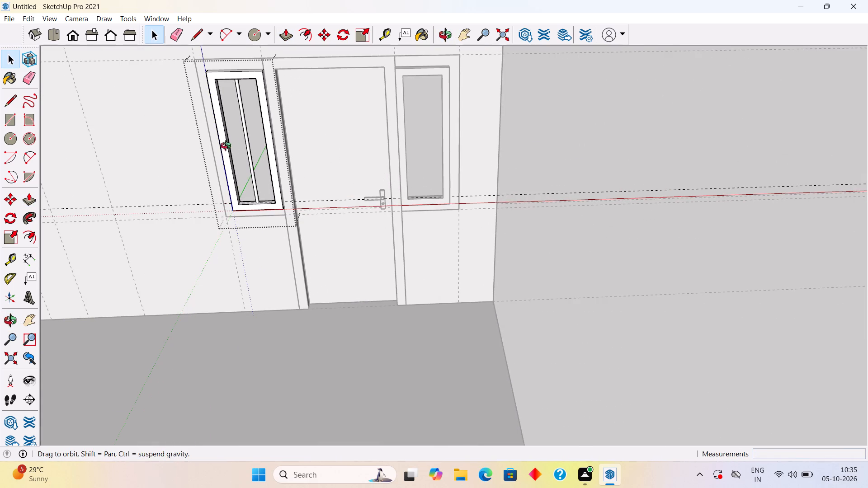
middle_click_drag(228, 147, 166, 155)
scroll(282, 146, "up", 1)
scroll(282, 146, "down", 9)
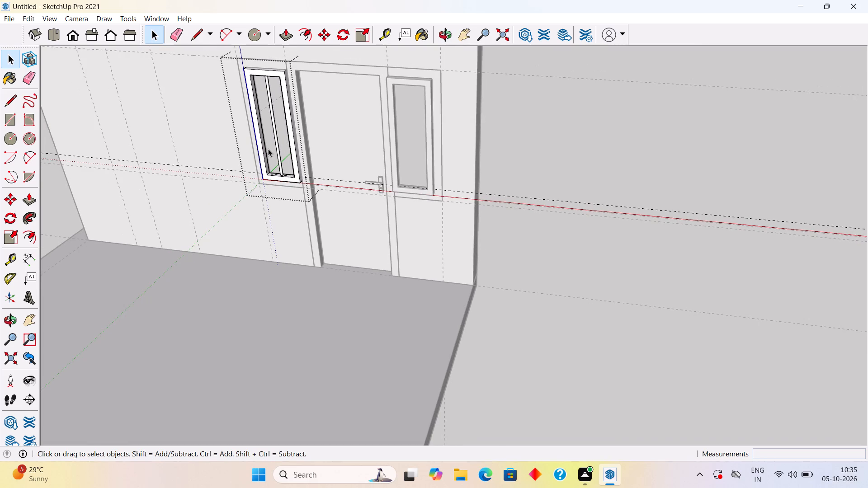
scroll(269, 150, "up", 20)
scroll(269, 150, "up", 1)
scroll(275, 174, "down", 6)
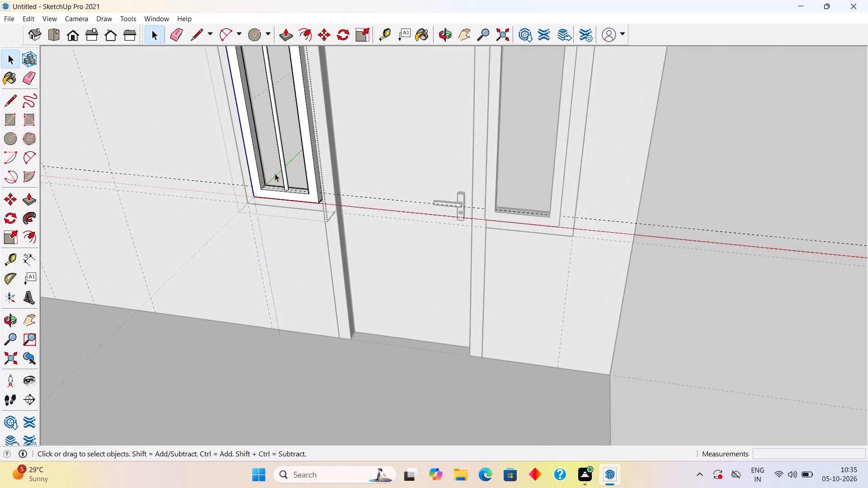
scroll(275, 174, "down", 13)
middle_click_drag(274, 172, 306, 286, "shift")
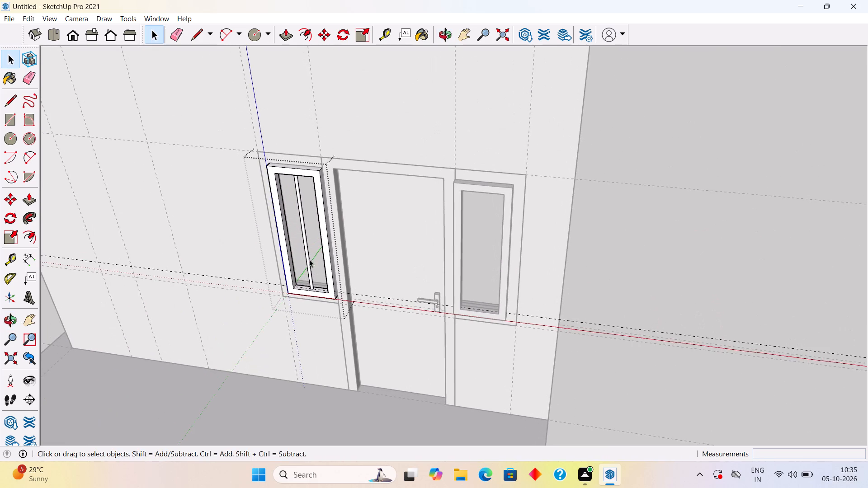
scroll(311, 183, "up", 20)
scroll(311, 183, "up", 2)
middle_click_drag(321, 172, 349, 97)
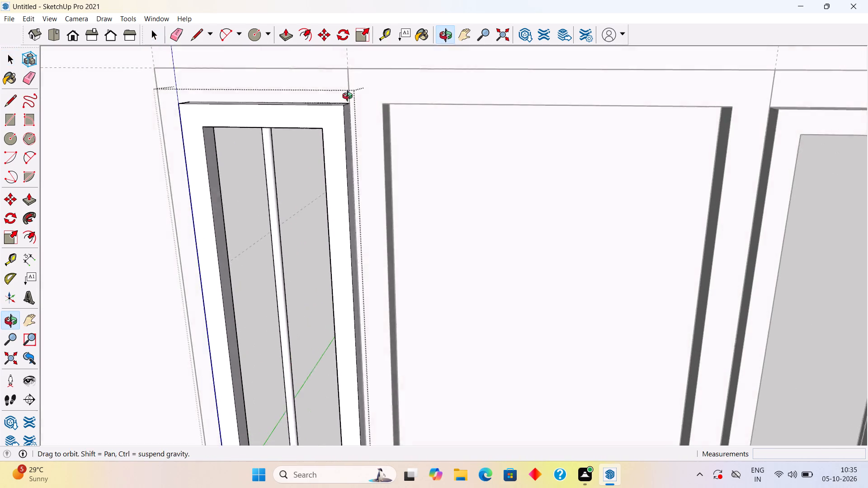
middle_click_drag(349, 97, 351, 93)
triple_click(274, 241)
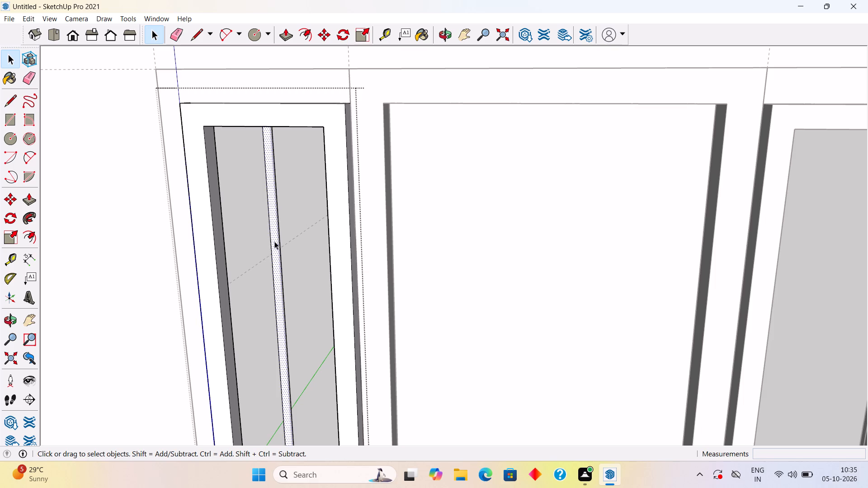
left_click(274, 241)
triple_click(275, 241)
left_click(251, 194)
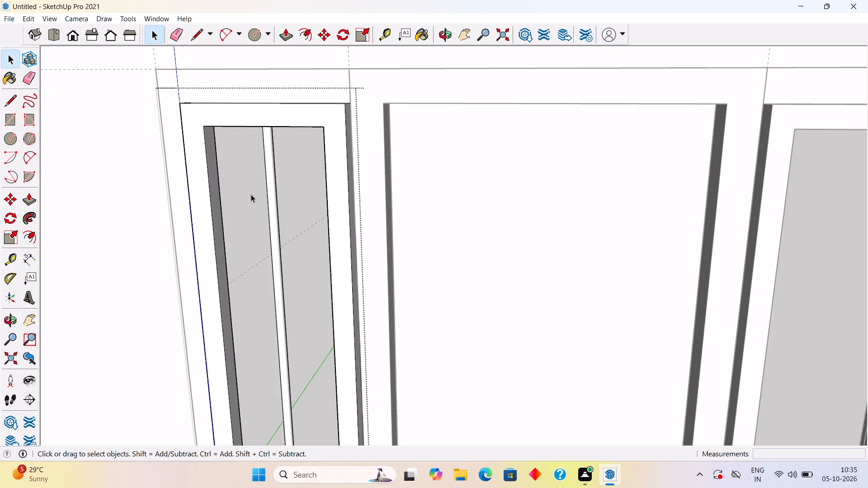
Close the hinge-side window frame group that is open for editing.
scroll(251, 194, "down", 9)
scroll(251, 419, "up", 6)
scroll(229, 325, "up", 3)
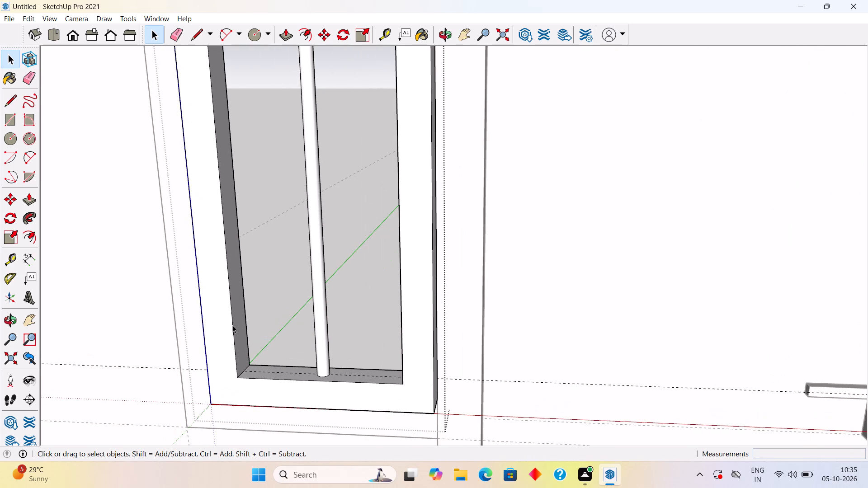
left_click(298, 274)
left_click(298, 271)
left_click(298, 271)
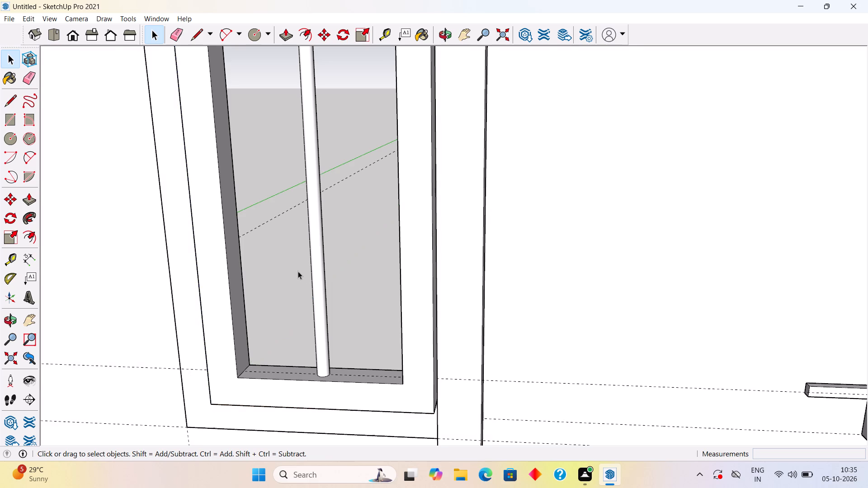
left_click(298, 271)
Place a vertical guide 1" in from the front edge on the frame's inner side face, meeting the bottom guide.
middle_click_drag(269, 277, 212, 330)
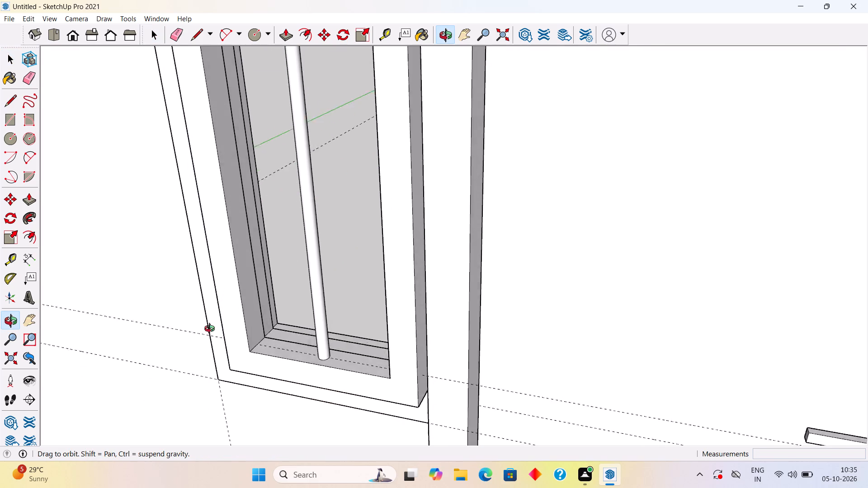
middle_click_drag(212, 330, 198, 339)
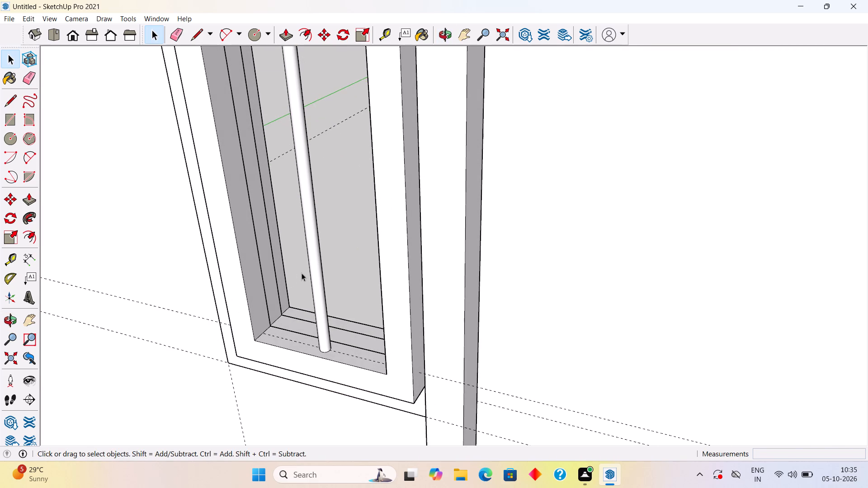
key("t")
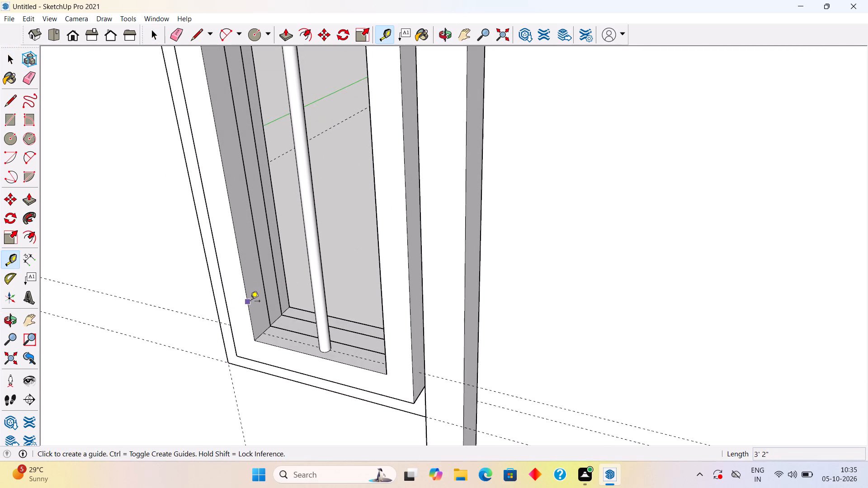
left_click(250, 302)
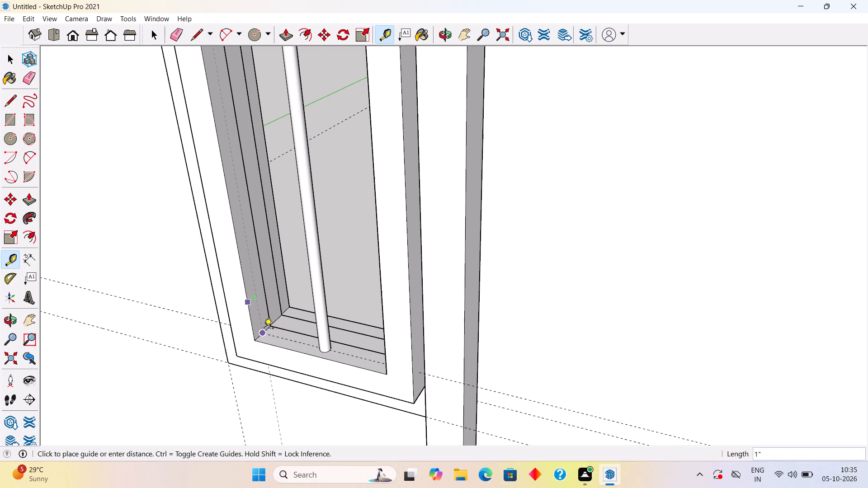
left_click(264, 330)
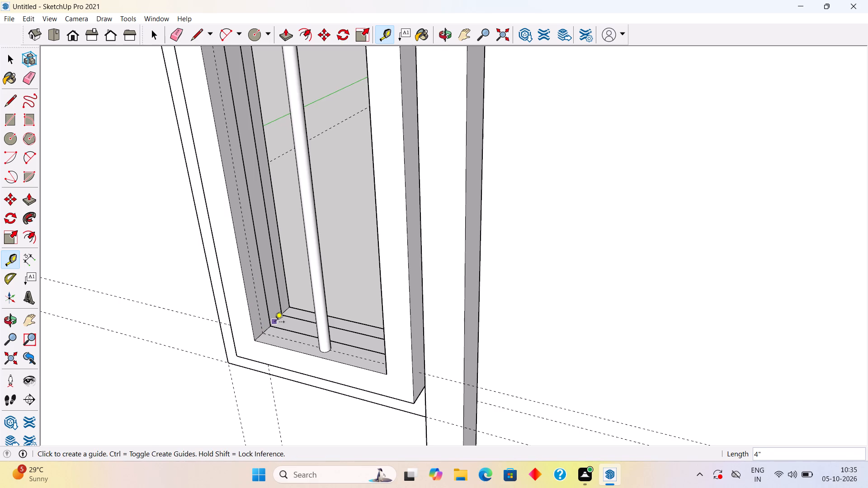
key("space")
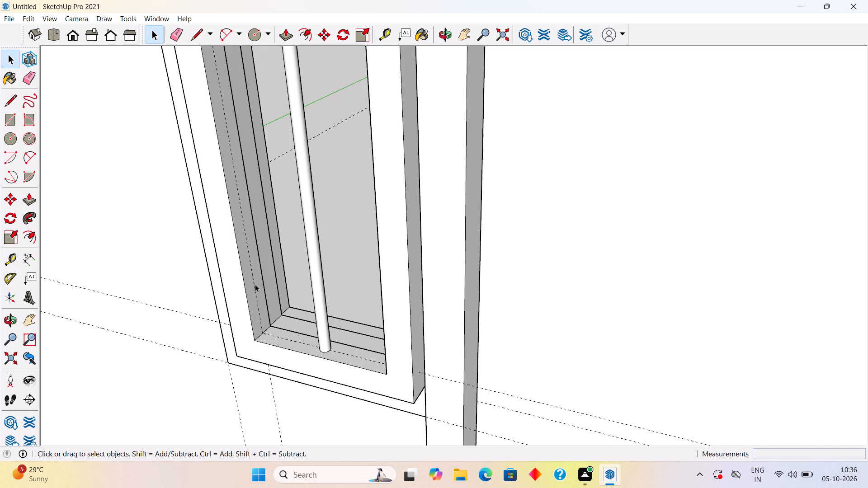
Place a horizontal guide 2' above the guide on the bottom inner face of the hinge-side window frame.
middle_click_drag(264, 241, 305, 153)
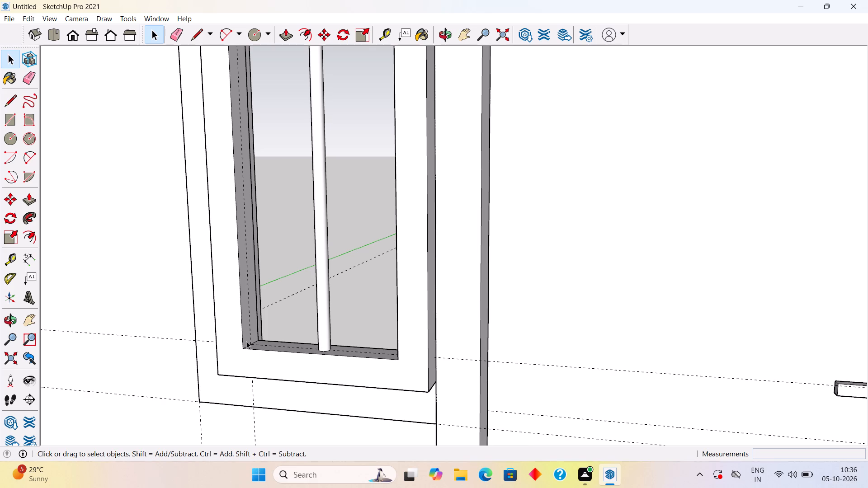
scroll(254, 346, "up", 7)
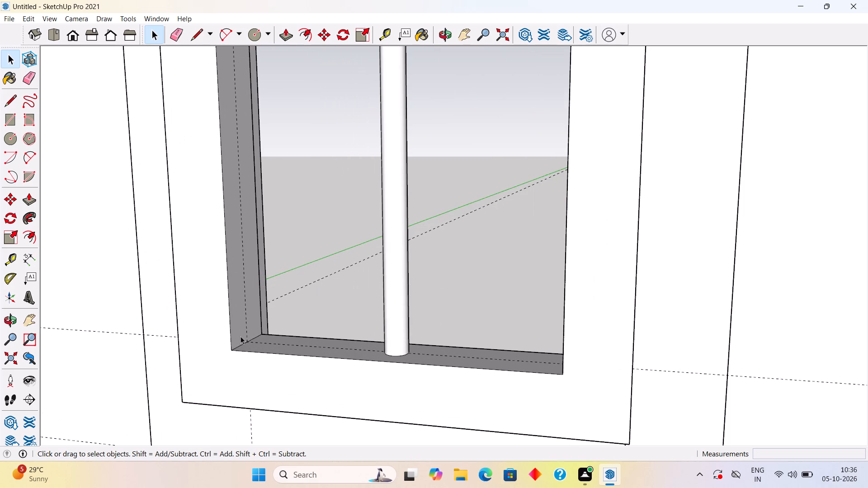
scroll(266, 347, "up", 1)
middle_click_drag(279, 354, 281, 355)
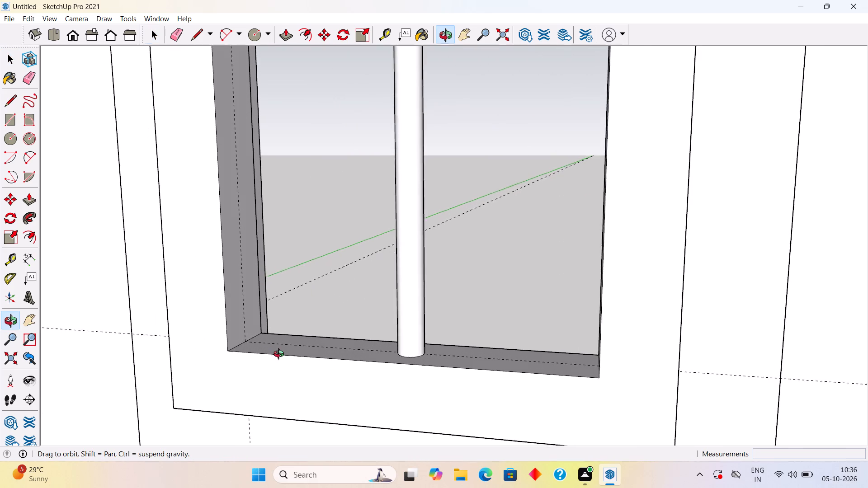
middle_click_drag(281, 355, 352, 435)
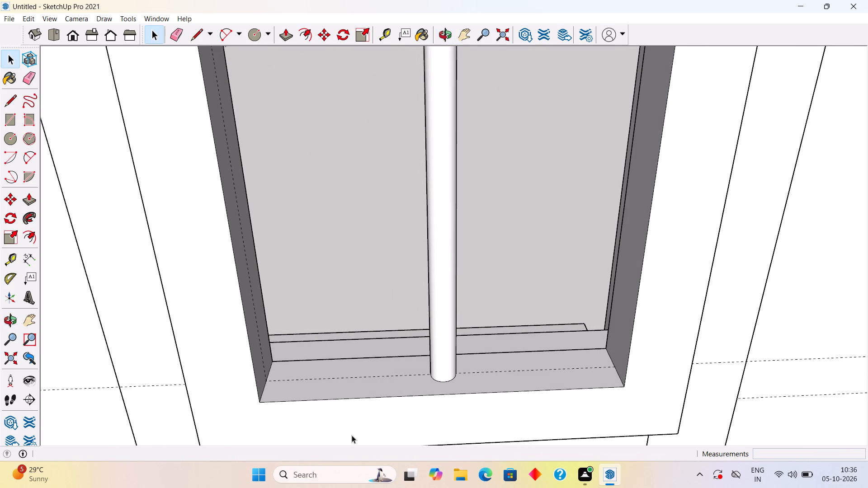
key("t")
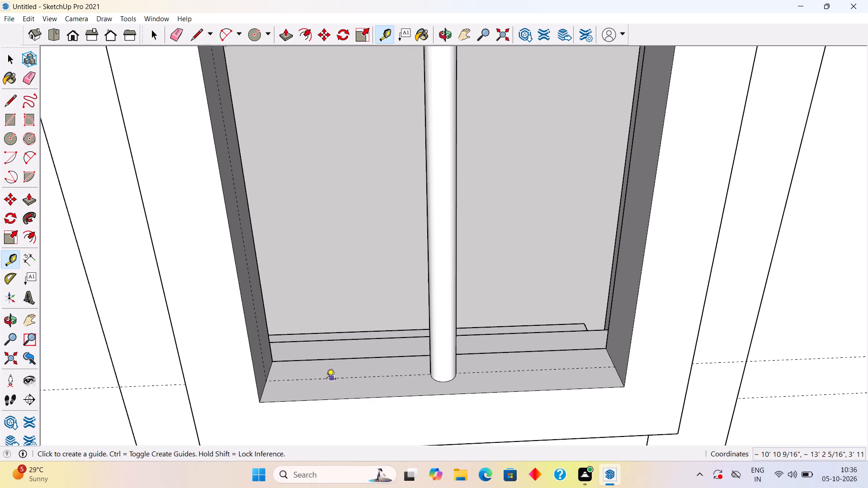
left_click(326, 380)
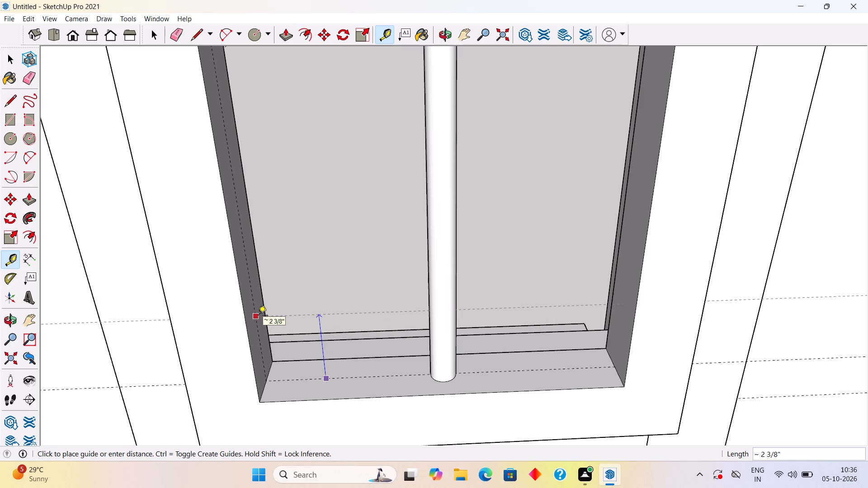
type("2'")
key("Return")
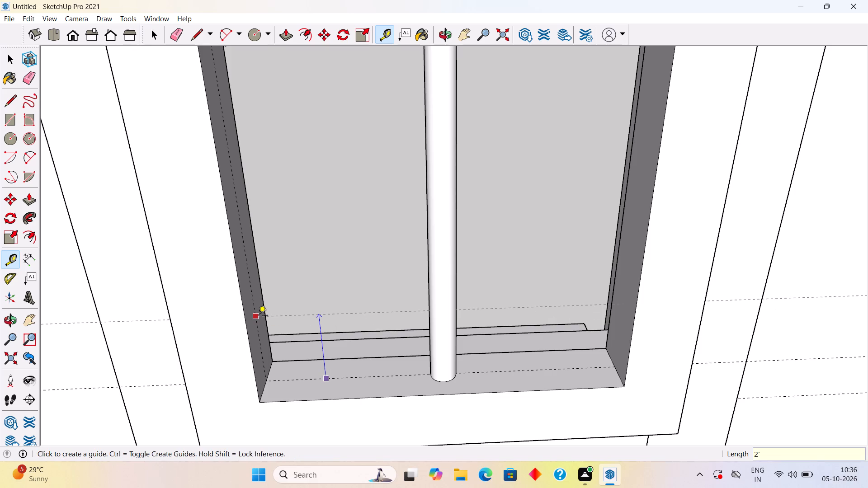
Place a horizontal guide 2" above the bottom inner face of the hinge-side window frame, crossing the vertical guide on its side face.
left_click(265, 391)
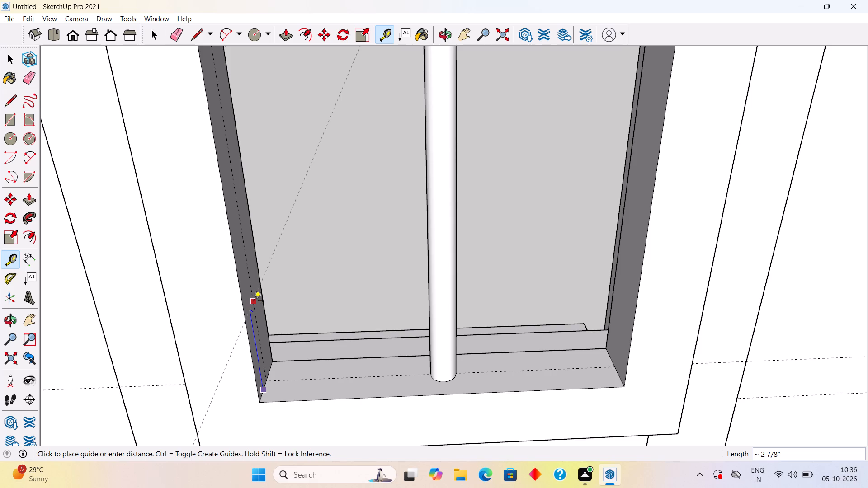
type("2\"")
key("Return")
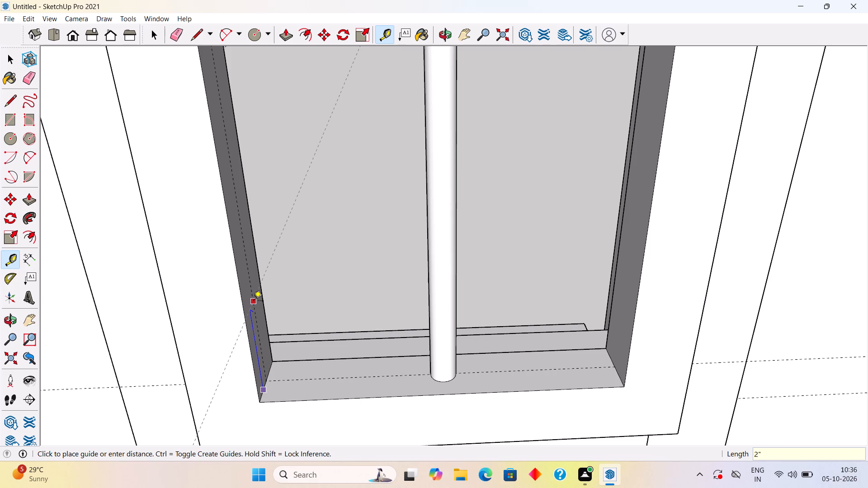
key("space")
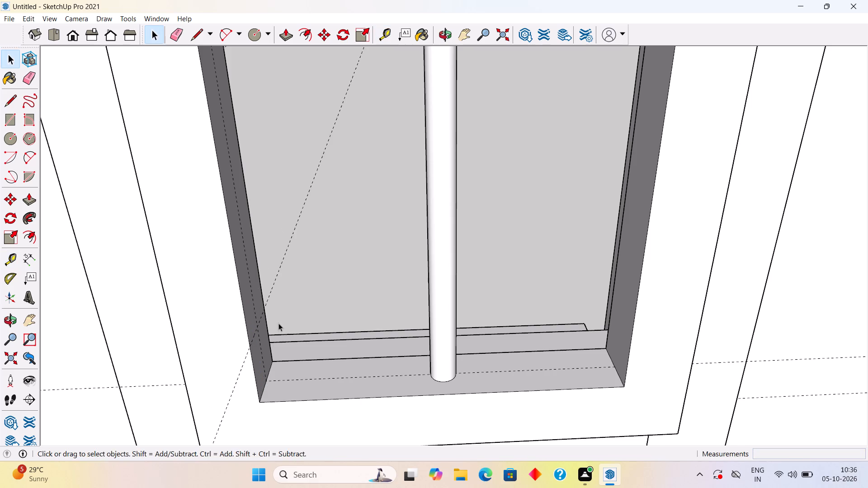
Draw a circle of 0.2" radius on the frame's inner side face, centred where the vertical and 2" horizontal guides cross.
middle_click_drag(276, 314, 225, 238)
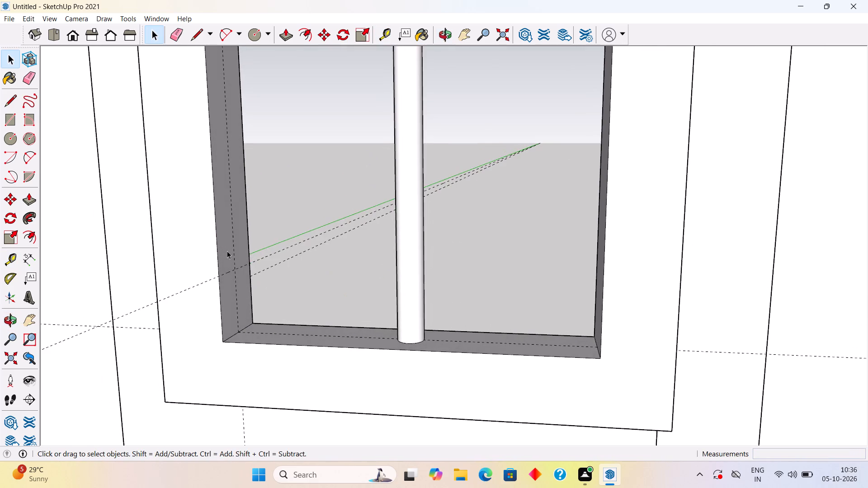
scroll(260, 255, "up", 5)
scroll(260, 255, "down", 7)
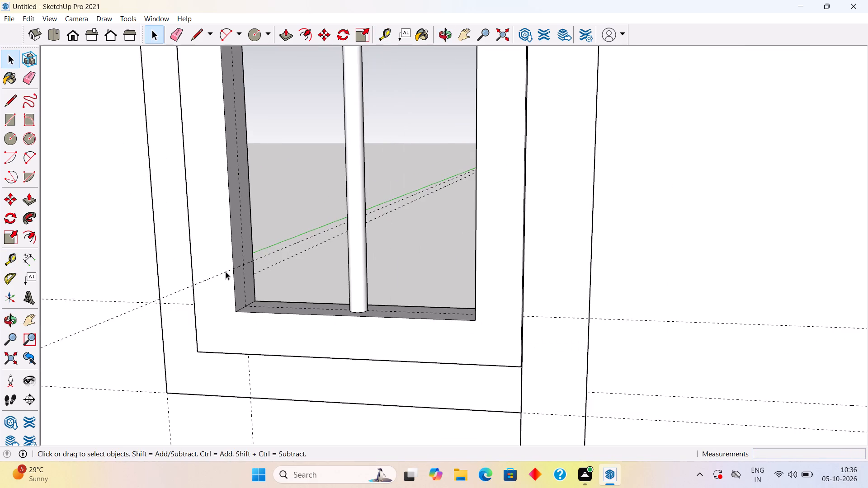
scroll(226, 272, "up", 16)
middle_click_drag(284, 265, 225, 259)
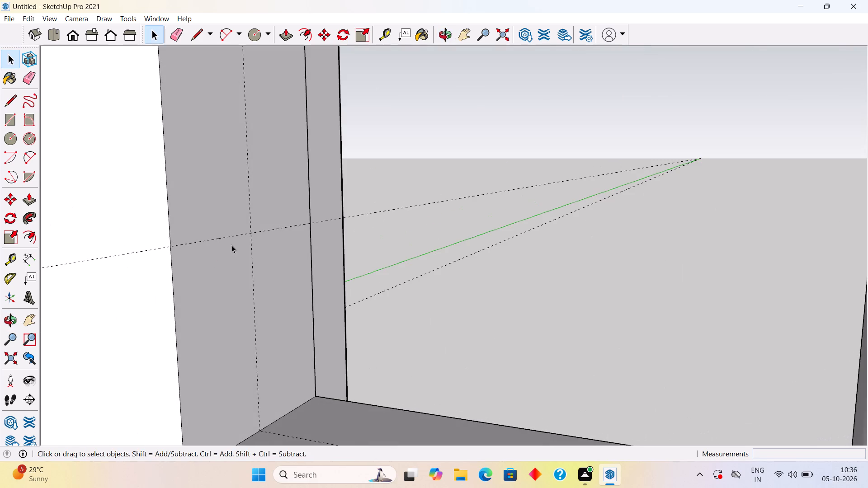
scroll(233, 242, "up", 3)
key("c")
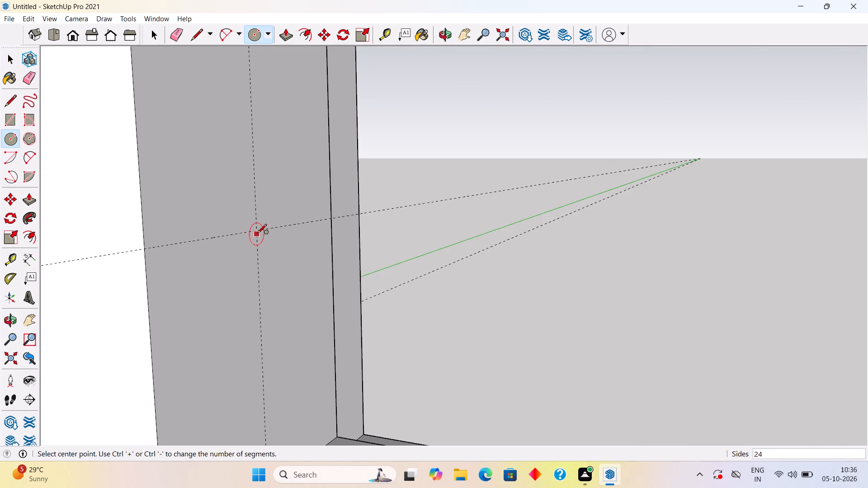
left_click(256, 232)
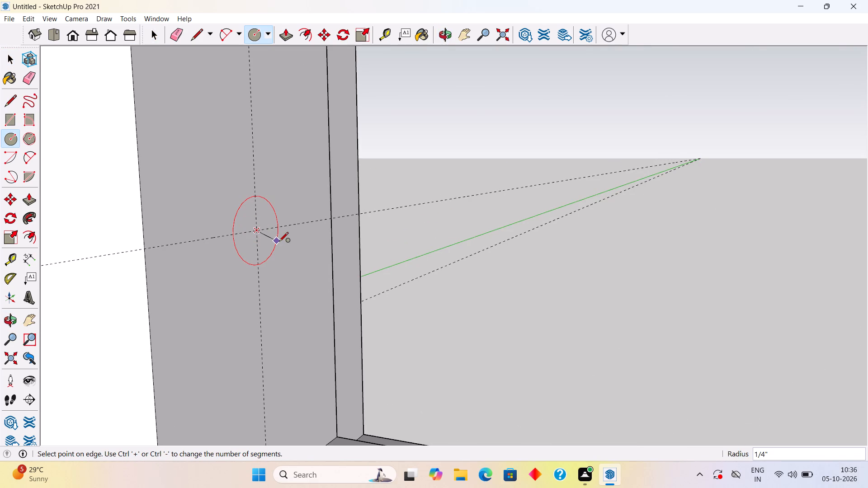
type(".2\"")
key("Return")
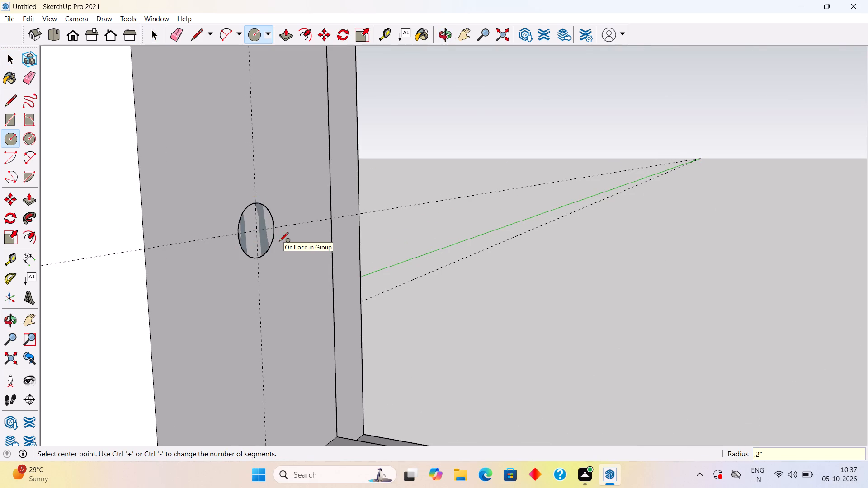
key("space")
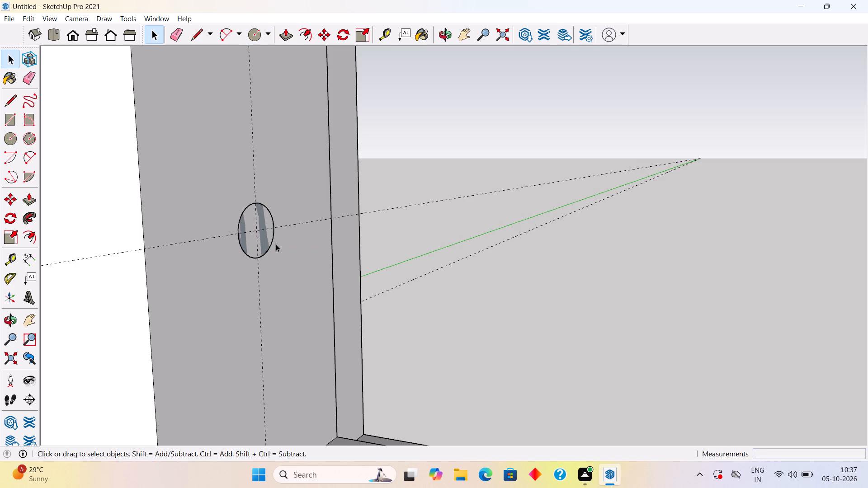
Extrude the circle 11" across the window opening to the opposite inner side of the frame.
key("p")
left_click(249, 230)
scroll(353, 232, "down", 6)
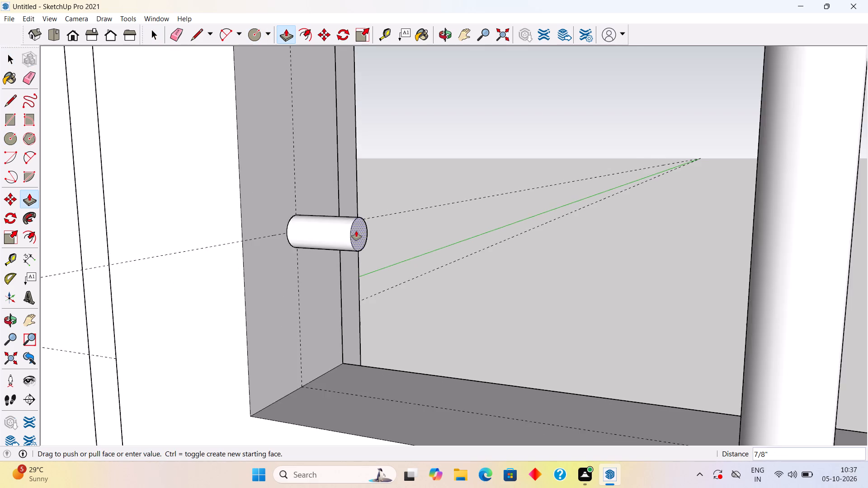
scroll(356, 231, "down", 6)
scroll(685, 227, "down", 9)
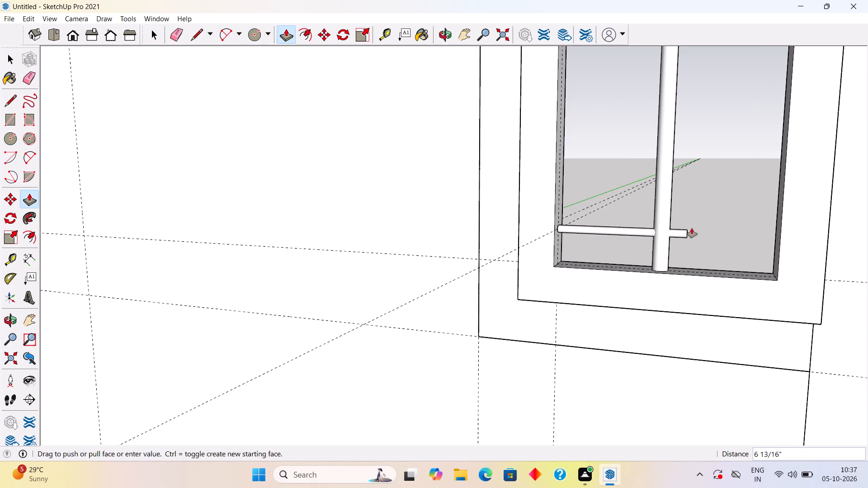
left_click(782, 244)
key("space")
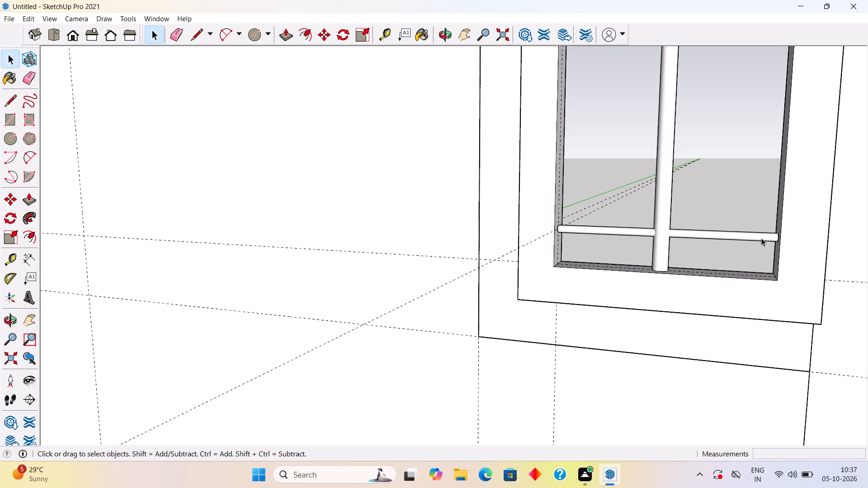
Group all the geometry of the new horizontal round bar.
triple_click(761, 238)
right_click(761, 238)
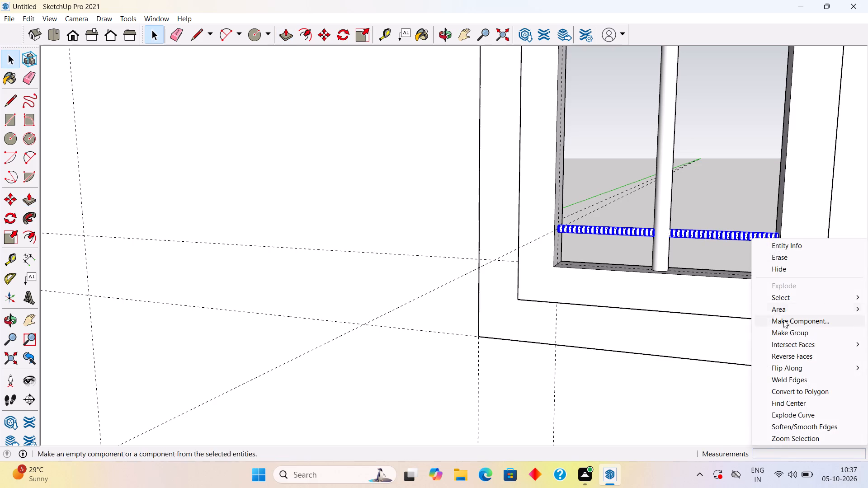
left_click(782, 332)
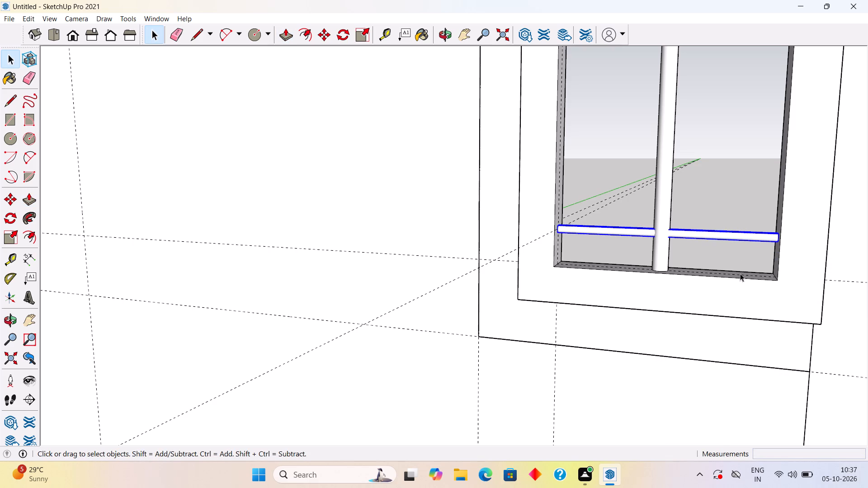
Copy the horizontal bar 2.4" upward and repeat it as an array of 10 copies.
key("m")
left_click(738, 236)
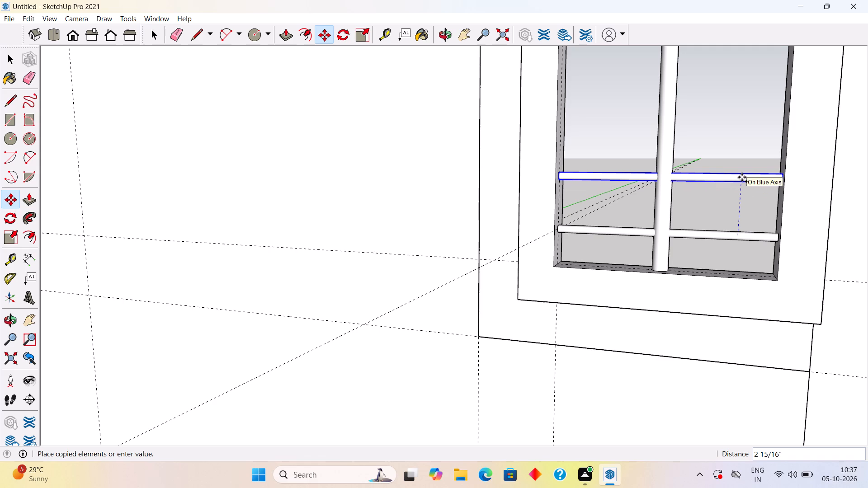
type("2.")
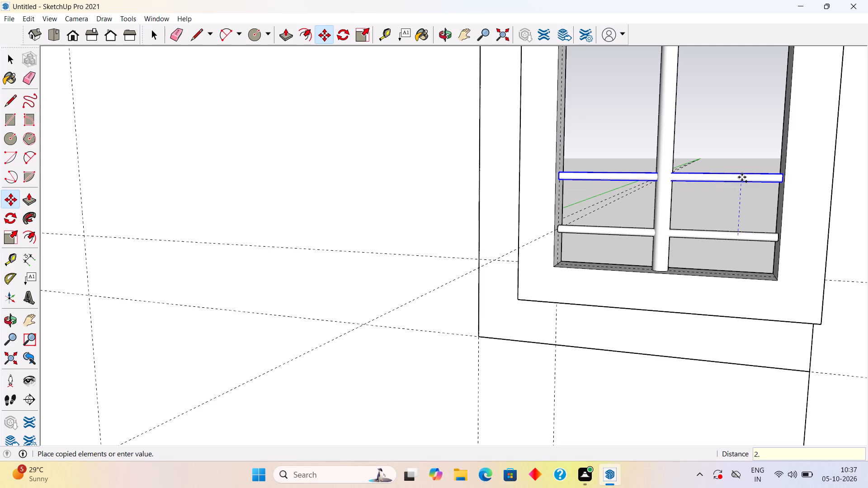
key("4")
key("shift+quotedbl")
key("Return")
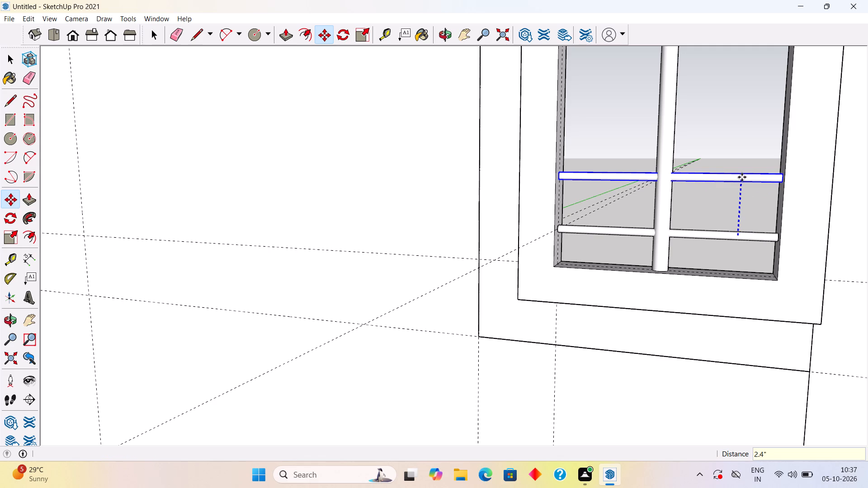
key("x")
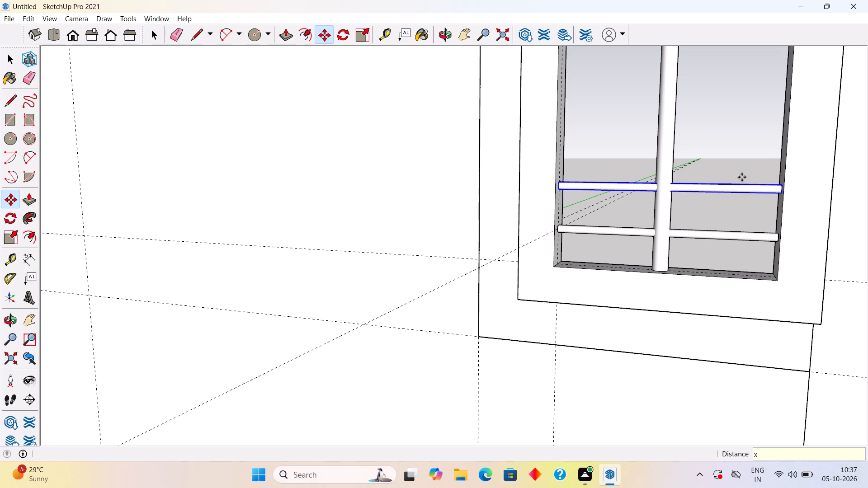
key("1")
key("0")
key("Return")
Copy the topmost horizontal bar 2.4" upward and repeat it as an array of 6 copies.
scroll(742, 177, "down", 12)
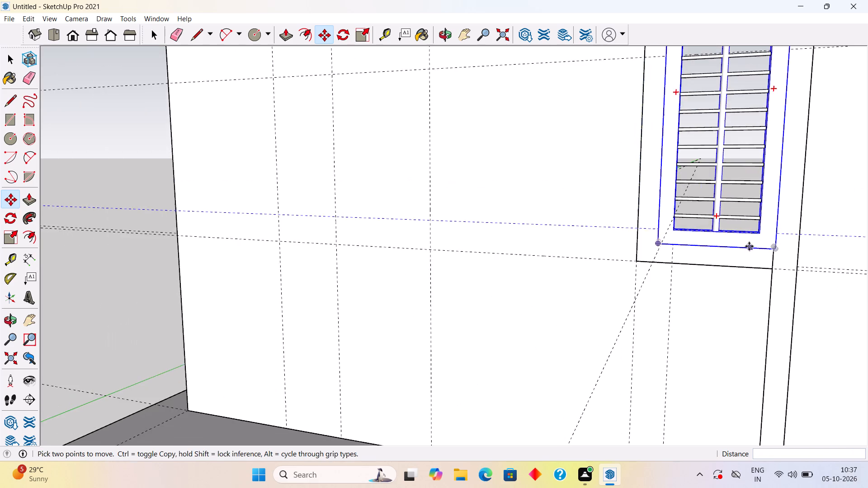
scroll(749, 246, "down", 4)
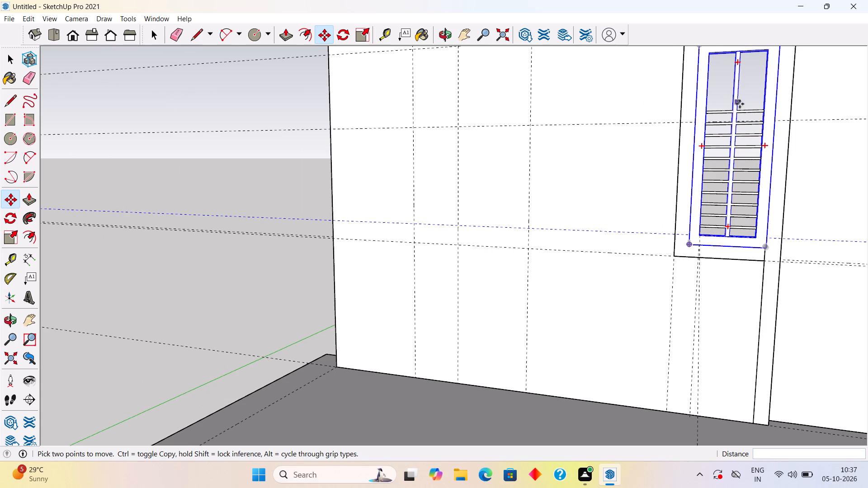
scroll(738, 113, "down", 6)
scroll(761, 60, "up", 13)
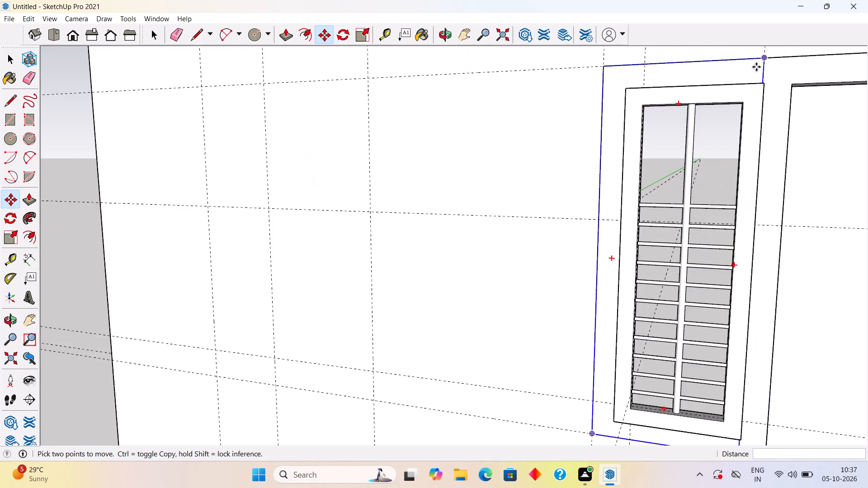
scroll(756, 67, "up", 4)
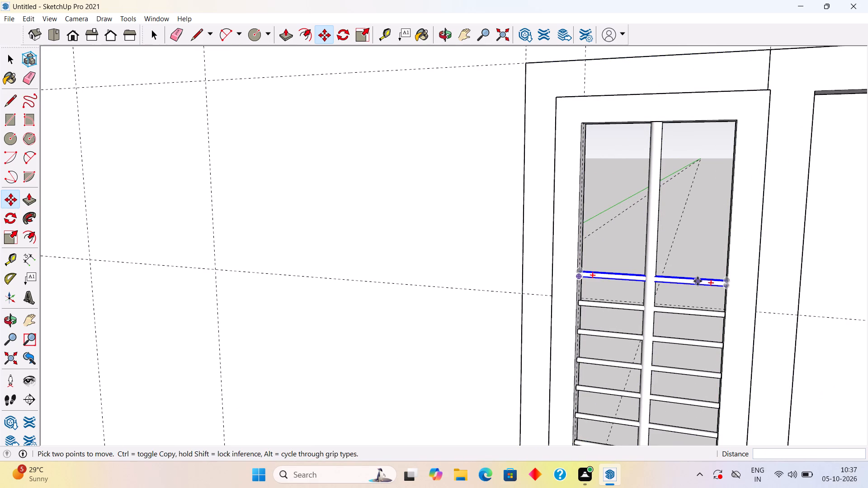
left_click(698, 281)
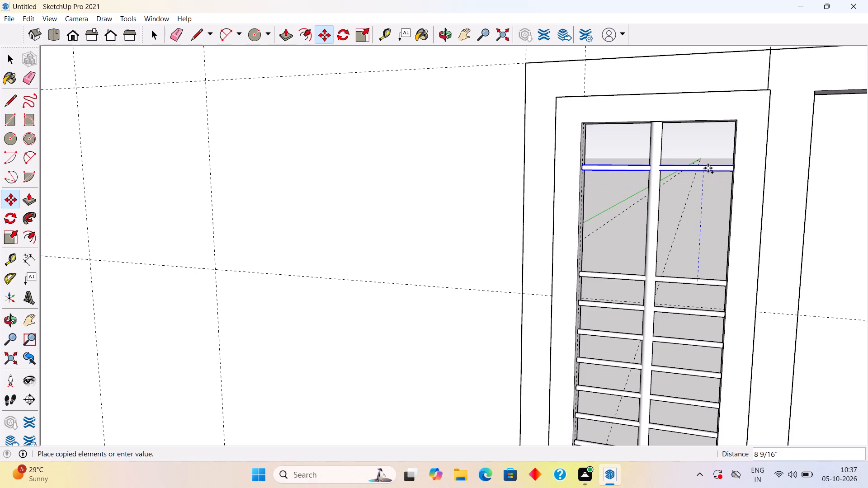
type("2.4\"")
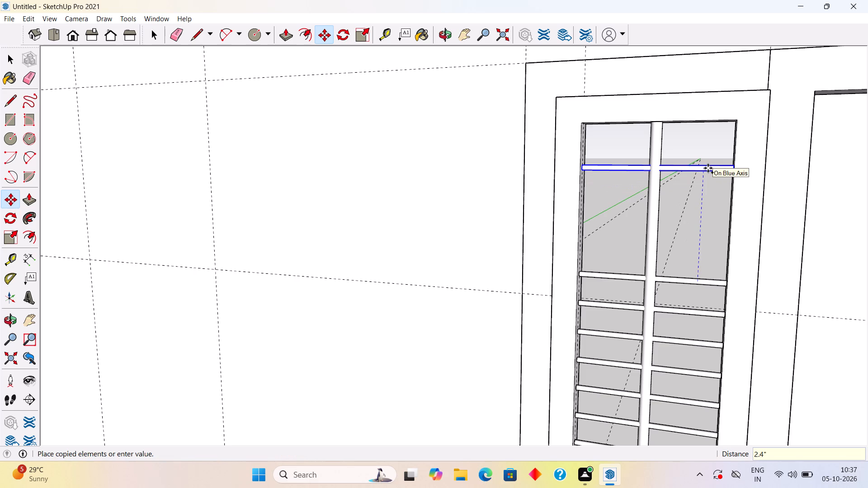
key("Return")
key("x")
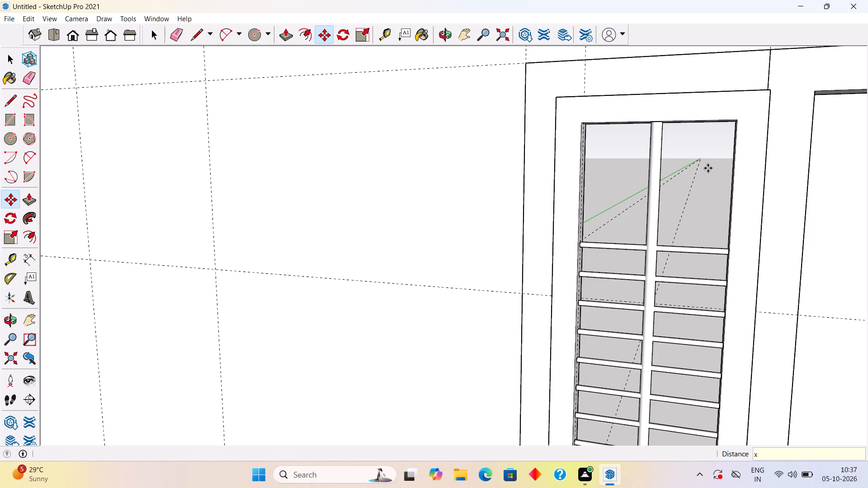
key("6")
key("Return")
scroll(708, 168, "down", 5)
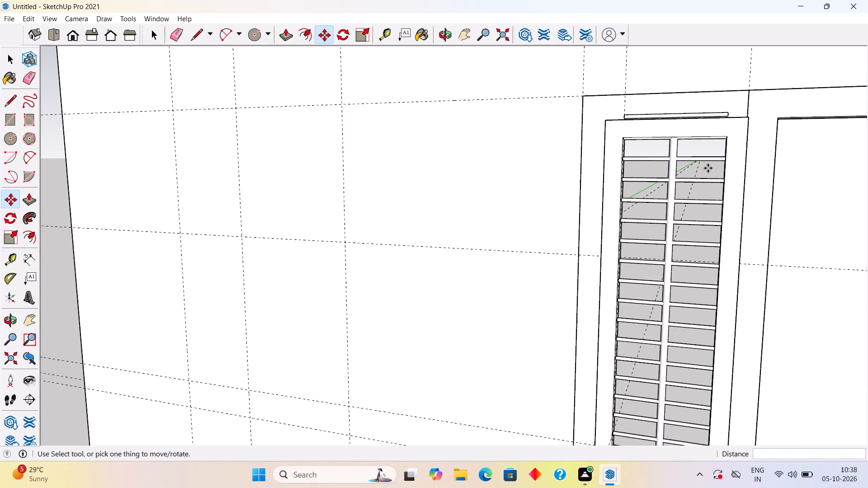
Delete the two surplus horizontal bars, one above the window frame and one against the opening's top edge.
key("space")
scroll(716, 121, "up", 5)
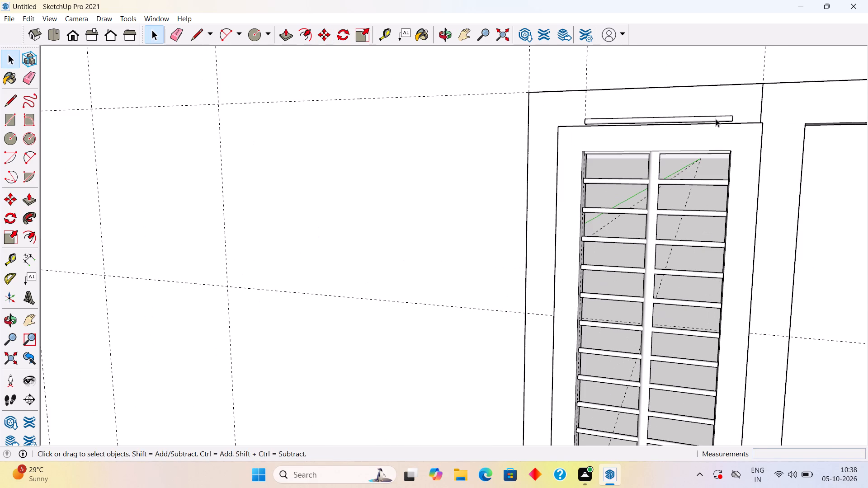
left_click(716, 118)
key("Delete")
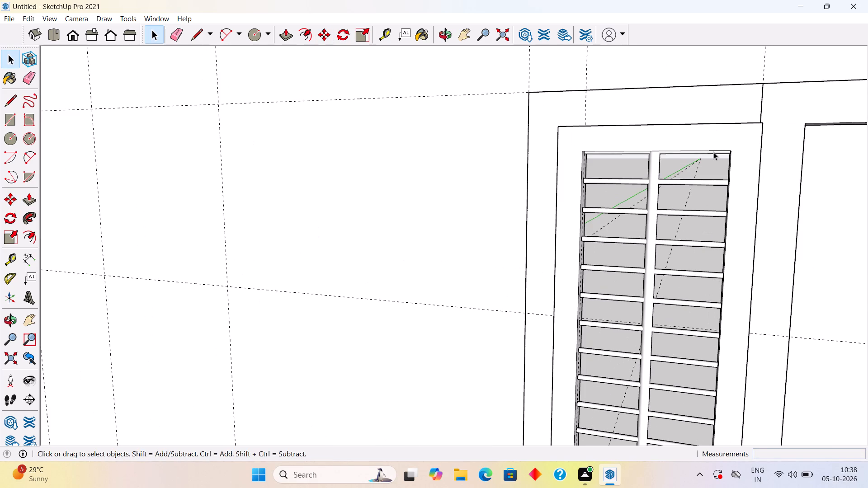
left_click(713, 154)
key("Delete")
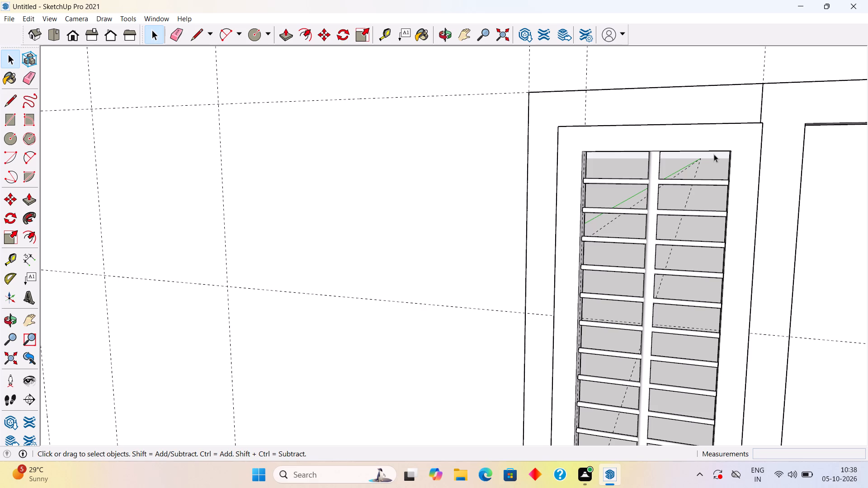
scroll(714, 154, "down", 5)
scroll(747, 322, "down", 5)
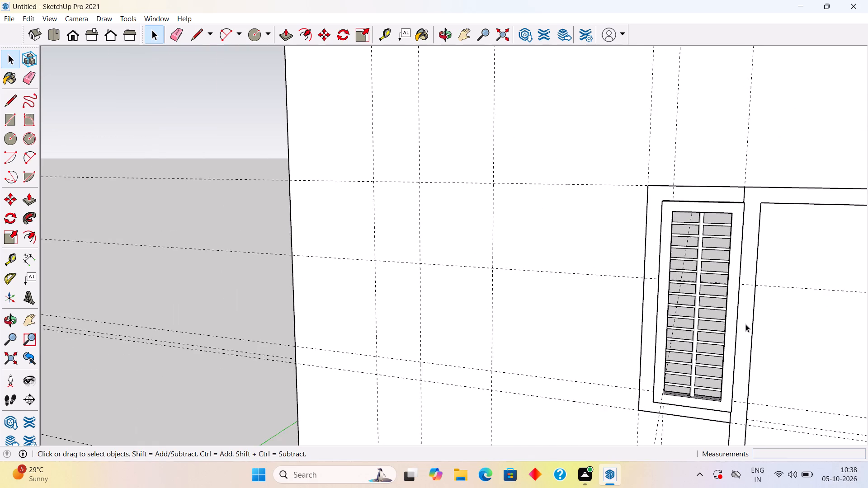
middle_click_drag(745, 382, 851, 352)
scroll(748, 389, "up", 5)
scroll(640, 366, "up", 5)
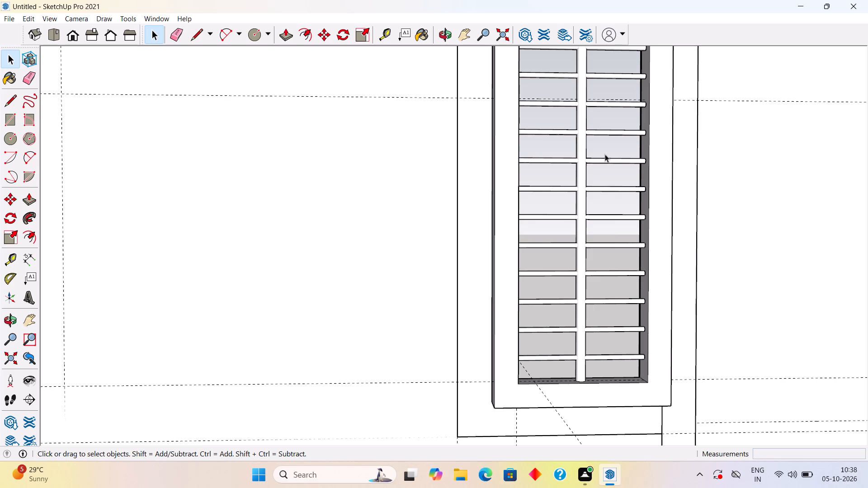
Delete the plain window frame without bars from the opening on the handle side of the door.
scroll(605, 154, "down", 6)
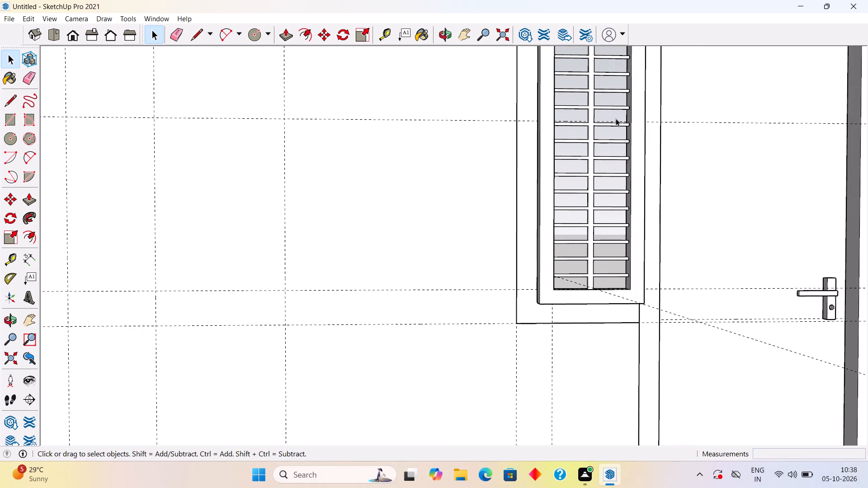
scroll(609, 70, "down", 3)
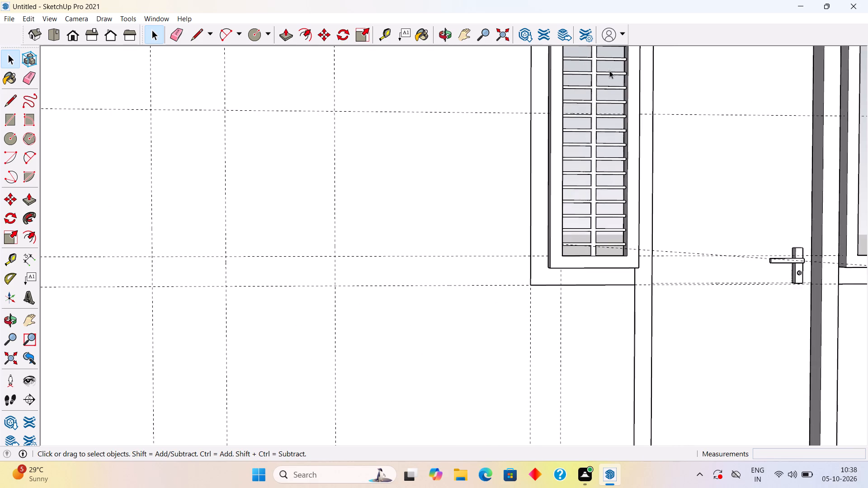
scroll(609, 70, "down", 3)
scroll(615, 59, "up", 2)
scroll(618, 57, "down", 11)
scroll(618, 204, "up", 1)
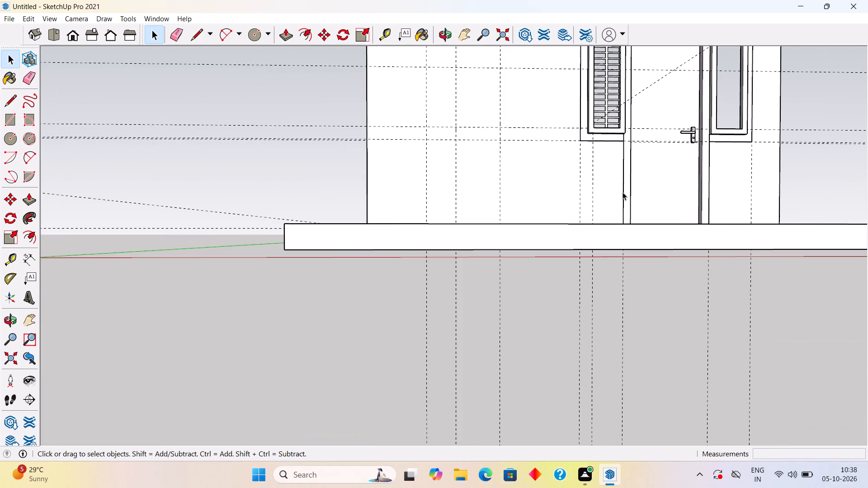
middle_click_drag(623, 192, 617, 362, "shift")
middle_click_drag(702, 267, 592, 249)
scroll(753, 281, "up", 8)
middle_click_drag(761, 279, 800, 368)
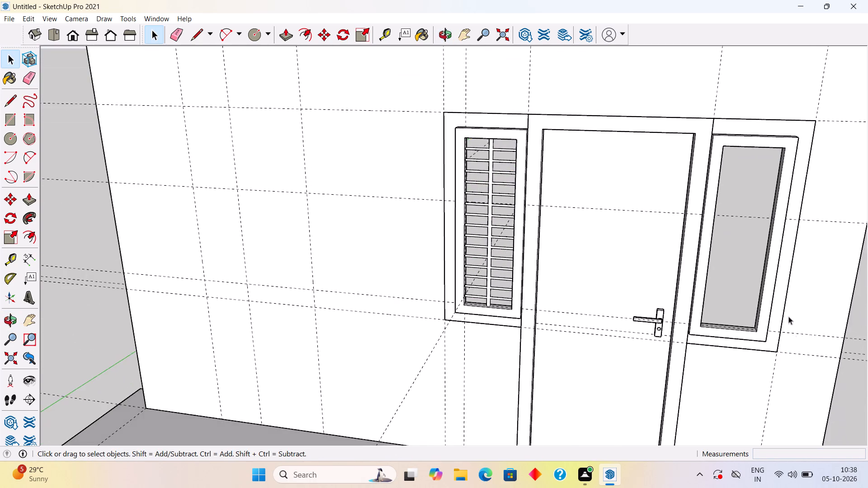
scroll(784, 296, "up", 4)
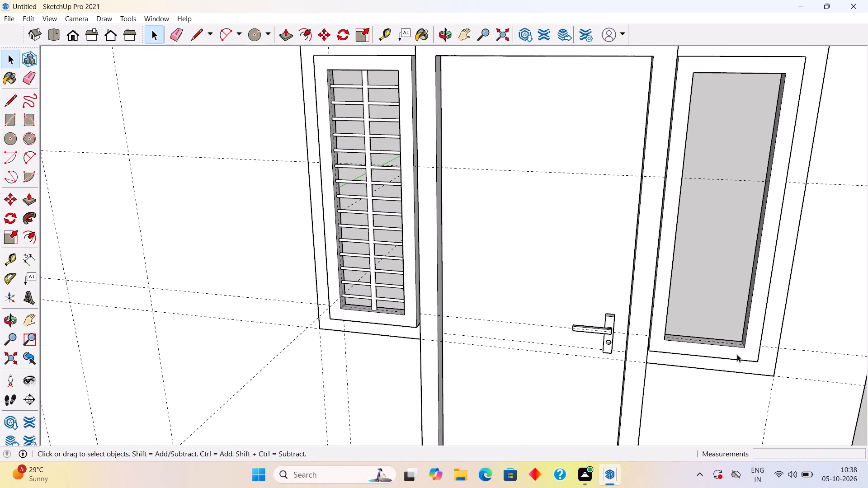
left_click(737, 354)
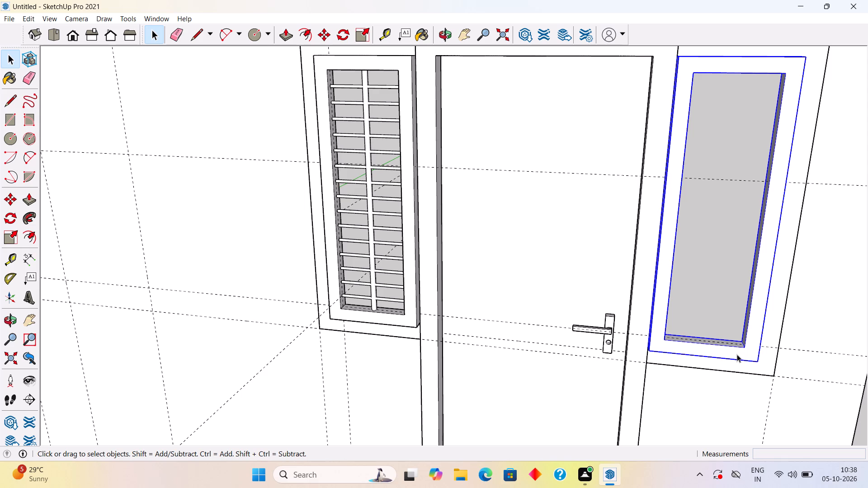
key("Delete")
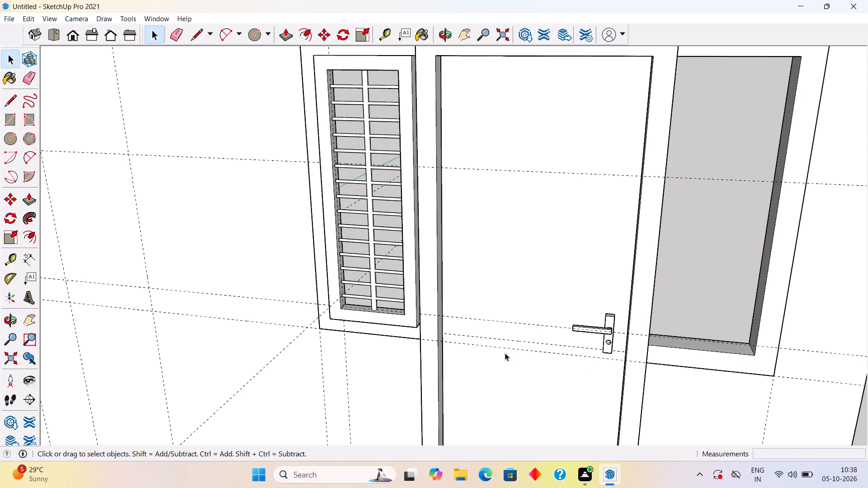
Group the barred window's frame together with its vertical bar and all of its horizontal bars.
left_click(404, 317)
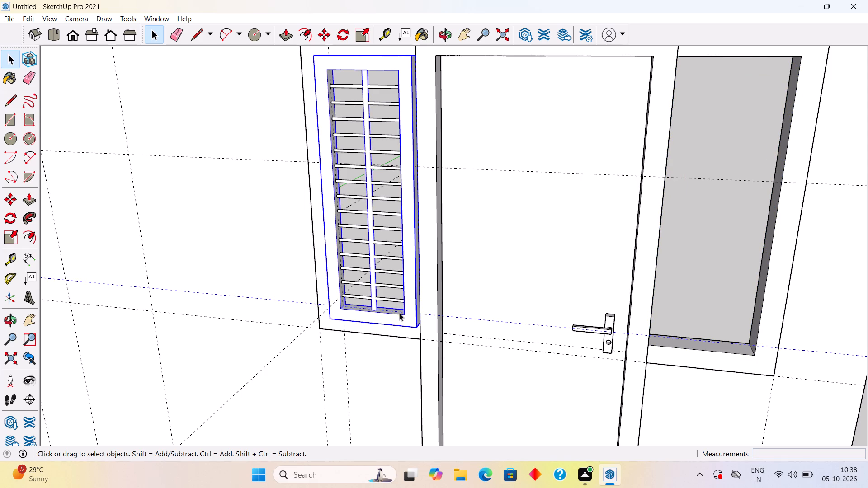
left_click(378, 299, "shift")
left_click(380, 283, "shift")
left_click(383, 271, "shift")
left_click(388, 256, "shift")
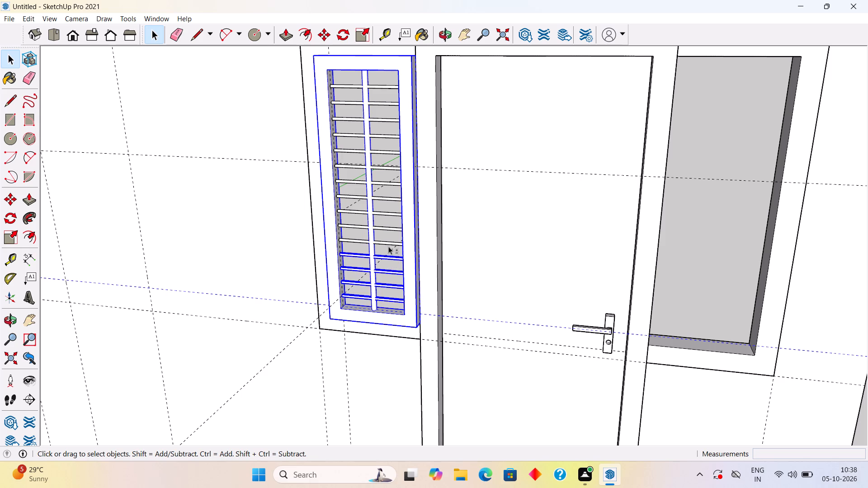
left_click(389, 242, "shift")
left_click(381, 211, "shift")
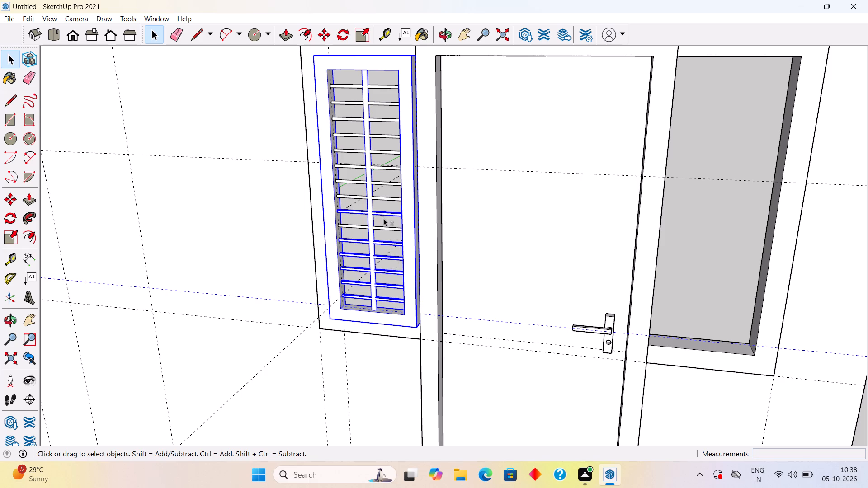
left_click(385, 230, "shift")
left_click(385, 182, "shift")
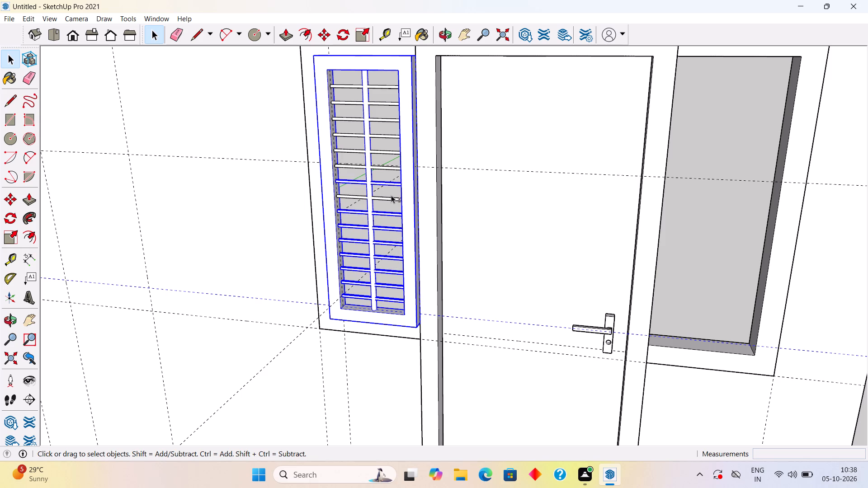
left_click(394, 199, "shift")
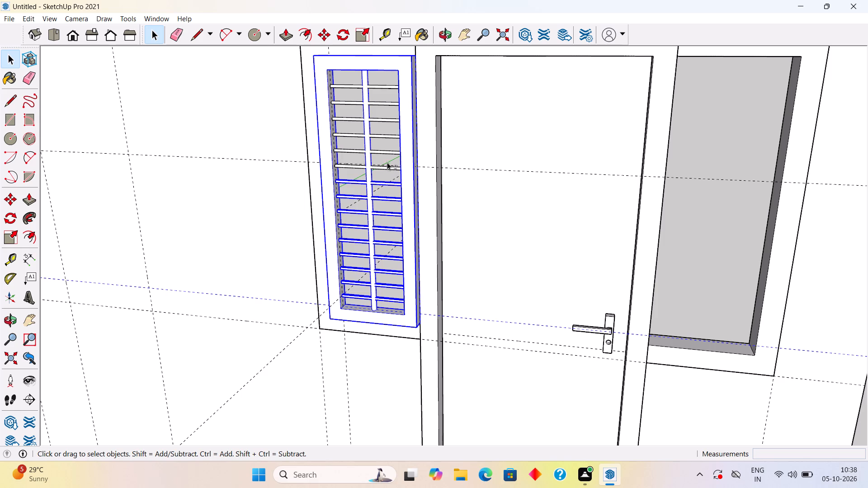
left_click(388, 169, "shift")
left_click(391, 151, "shift")
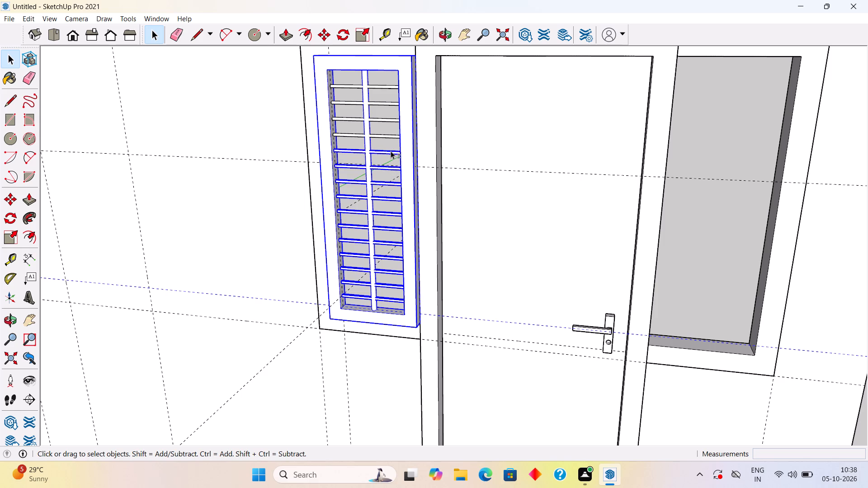
left_click(390, 136, "shift")
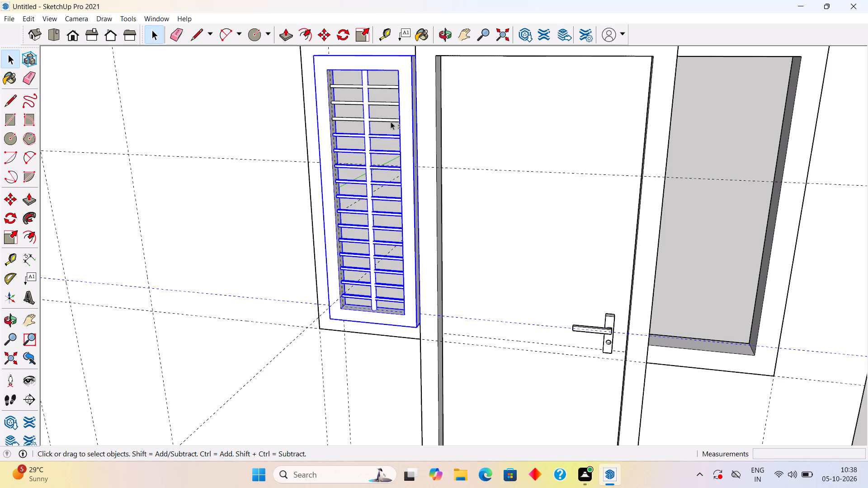
left_click(391, 122, "shift")
left_click(391, 105, "shift")
left_click(392, 86, "shift")
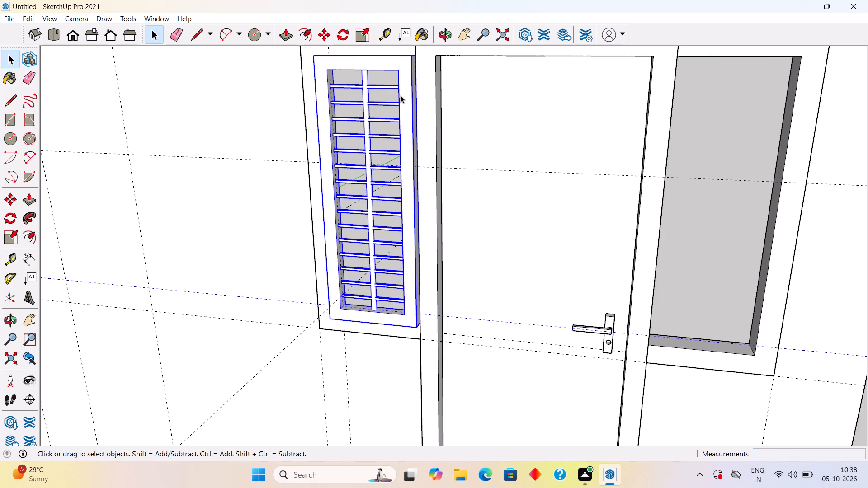
right_click(407, 107)
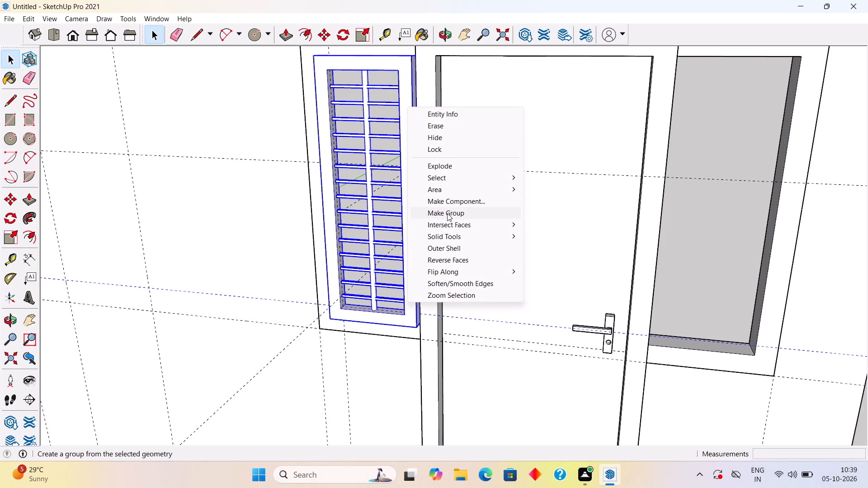
left_click(447, 213)
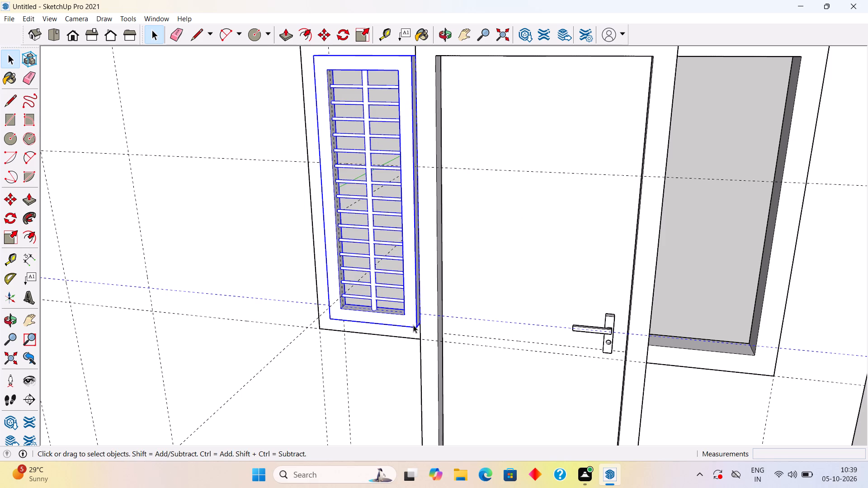
Copy the barred window group about 4' 3" across the door, corner to corner into the empty opening.
key("m")
left_click(413, 325)
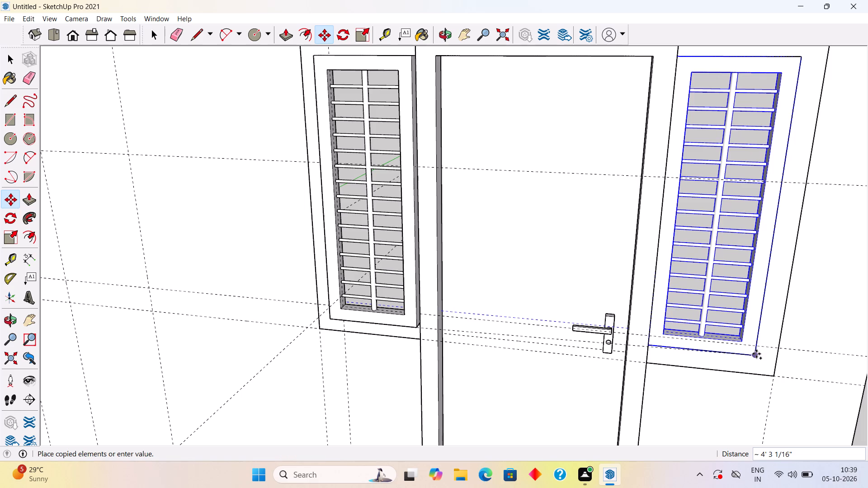
left_click(756, 354)
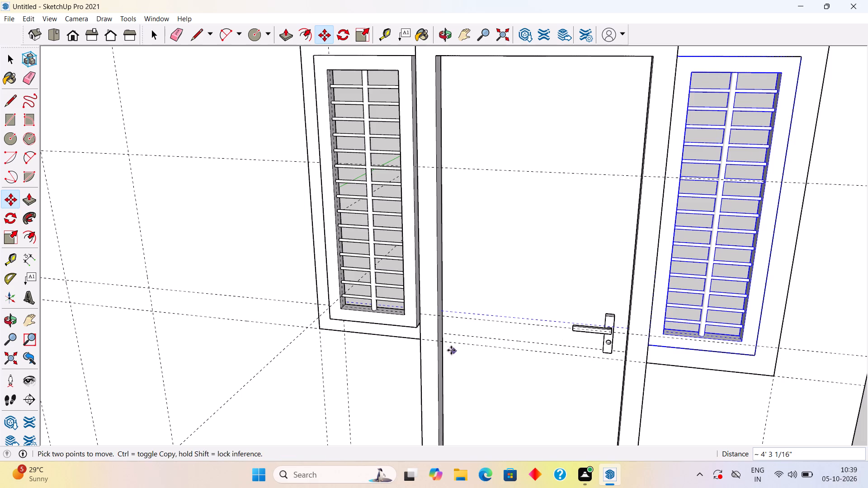
Move the original barred window group 2" back into the wall so its lower corner meets the door frame's edge.
key("space")
left_click(410, 319)
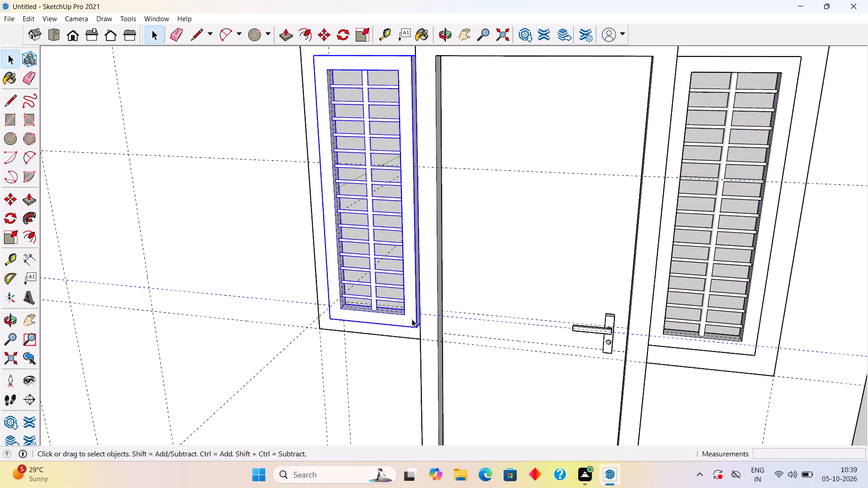
scroll(412, 319, "up", 5)
key("m")
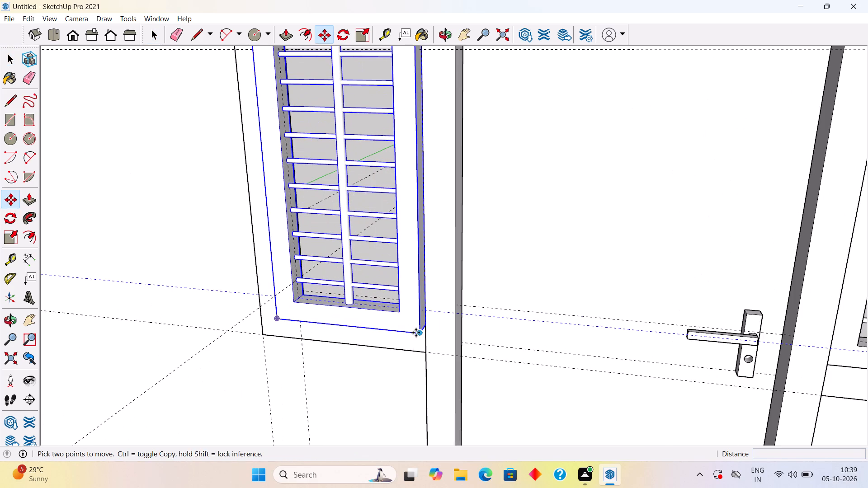
left_click(421, 330)
left_click(428, 324)
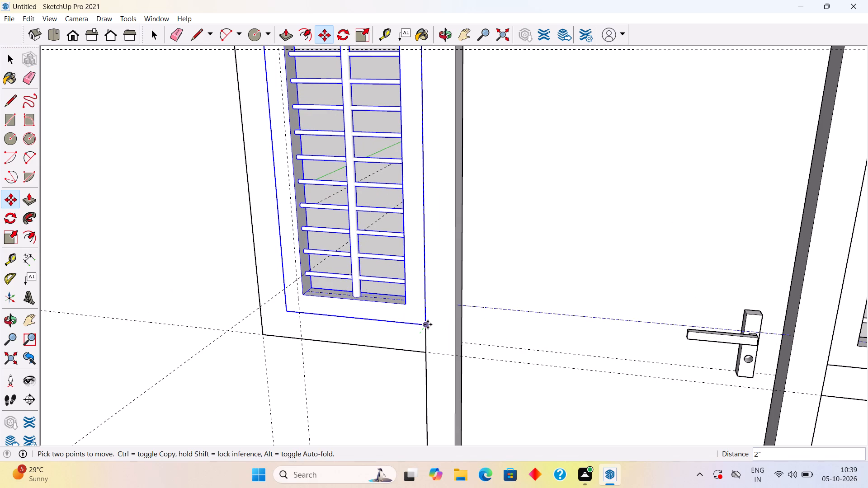
key("space")
scroll(428, 324, "down", 16)
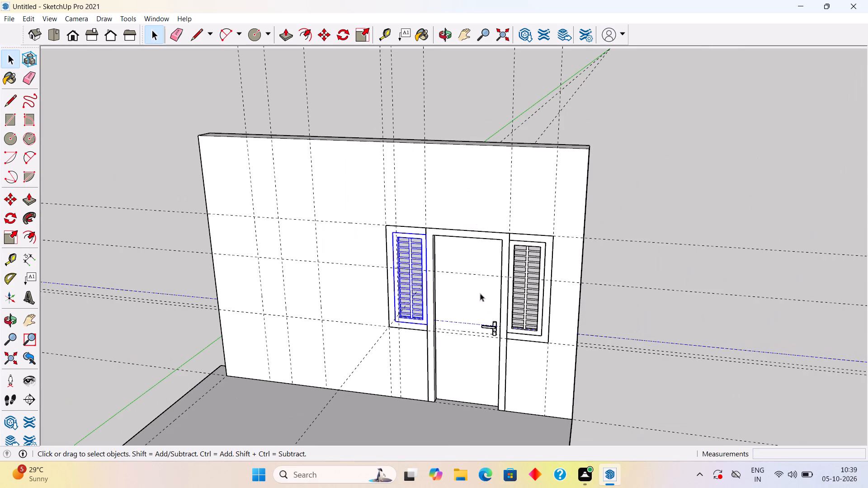
left_click(620, 205)
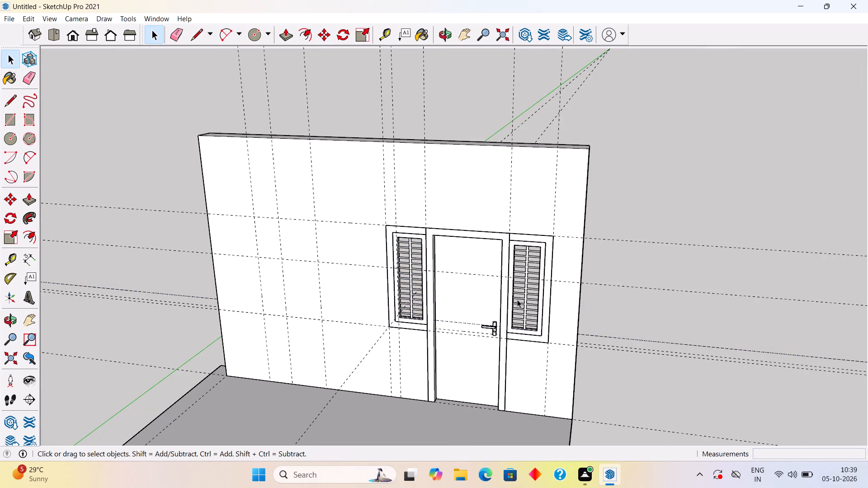
Examine how both barred windows sit against the door frame and the surrounding window frames.
middle_click_drag(517, 300, 628, 208)
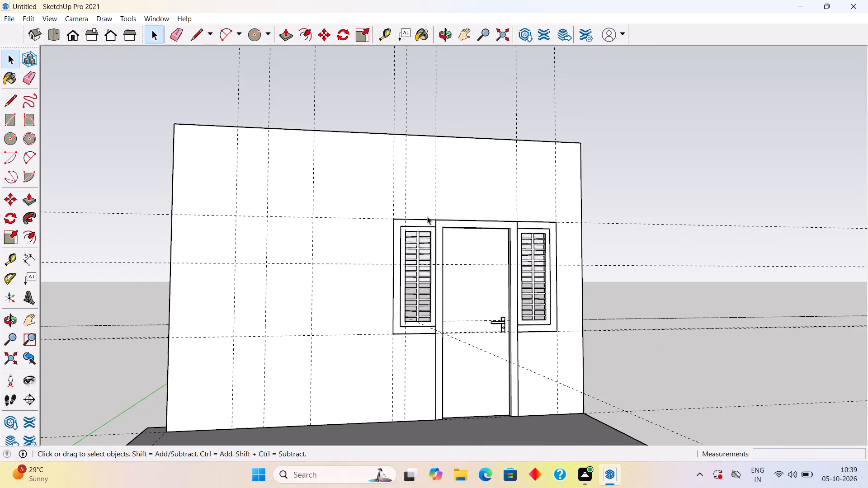
scroll(427, 216, "up", 9)
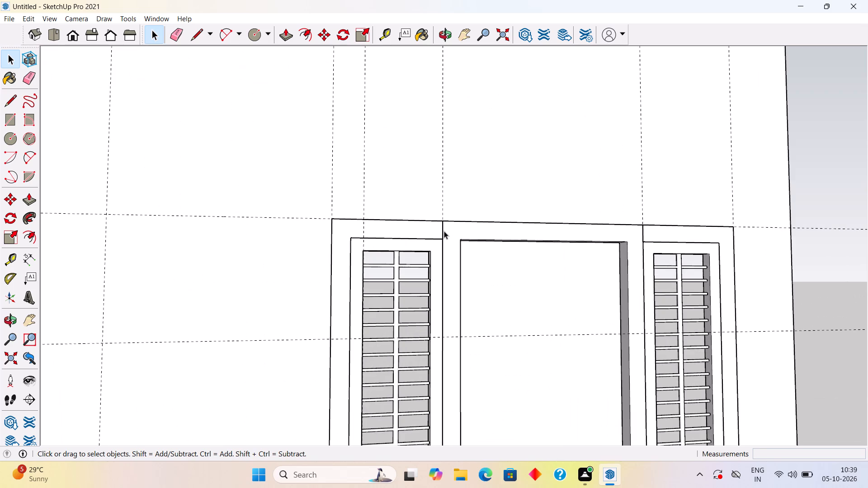
left_click(441, 233)
triple_click(441, 233)
scroll(441, 233, "down", 10)
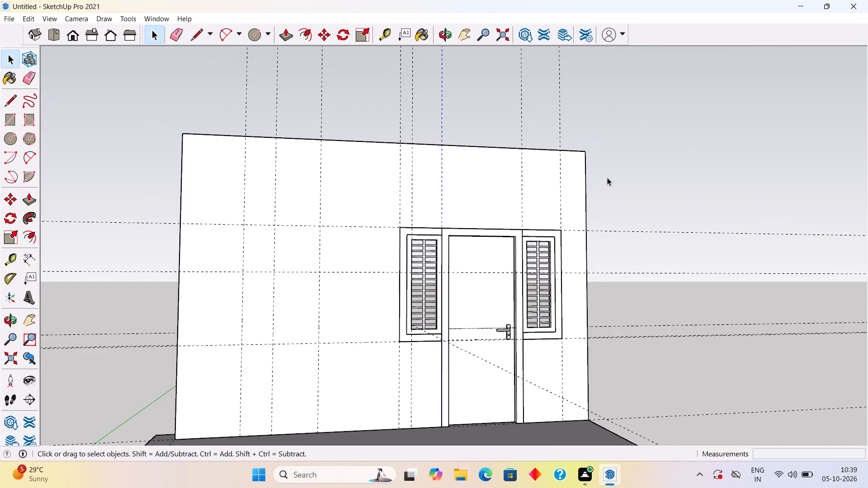
left_click(608, 177)
middle_click_drag(569, 247, 481, 275)
scroll(453, 309, "up", 6)
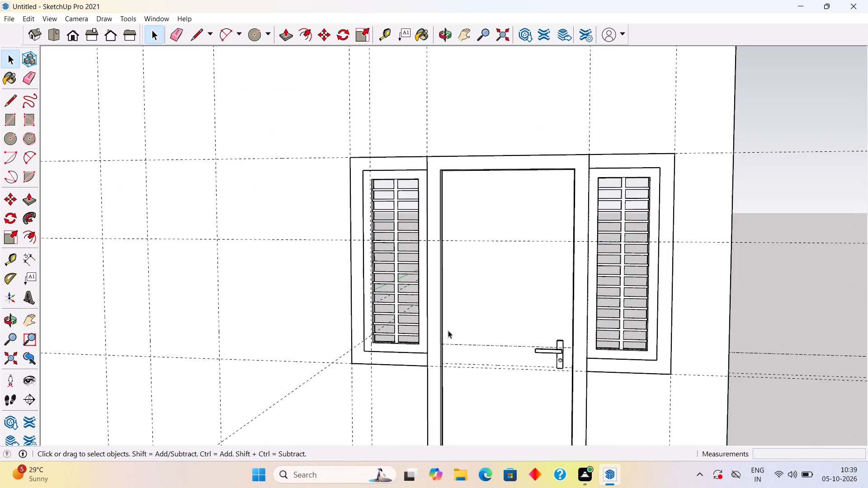
scroll(450, 357, "down", 6)
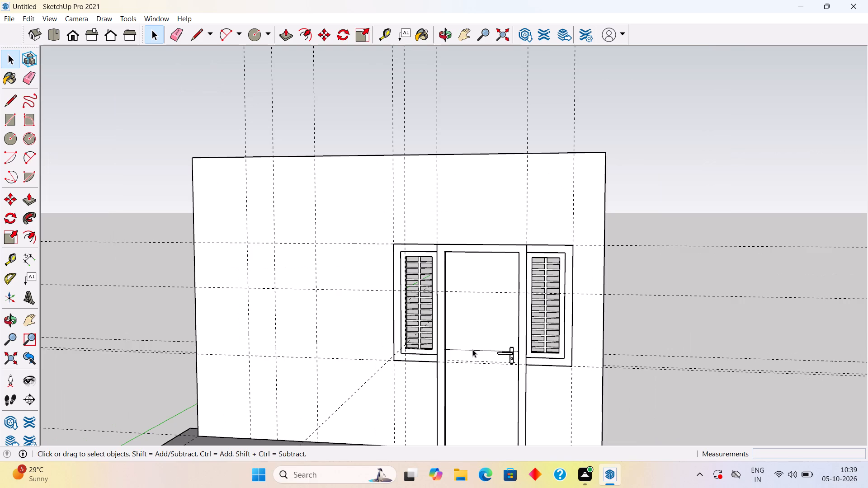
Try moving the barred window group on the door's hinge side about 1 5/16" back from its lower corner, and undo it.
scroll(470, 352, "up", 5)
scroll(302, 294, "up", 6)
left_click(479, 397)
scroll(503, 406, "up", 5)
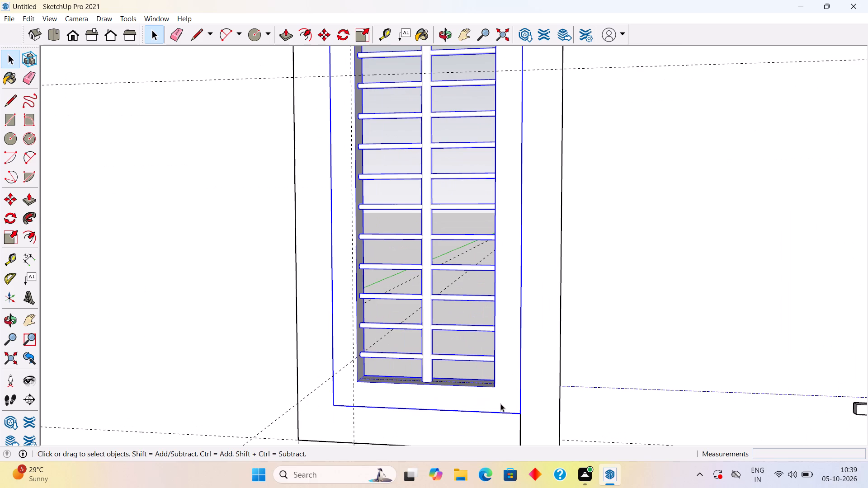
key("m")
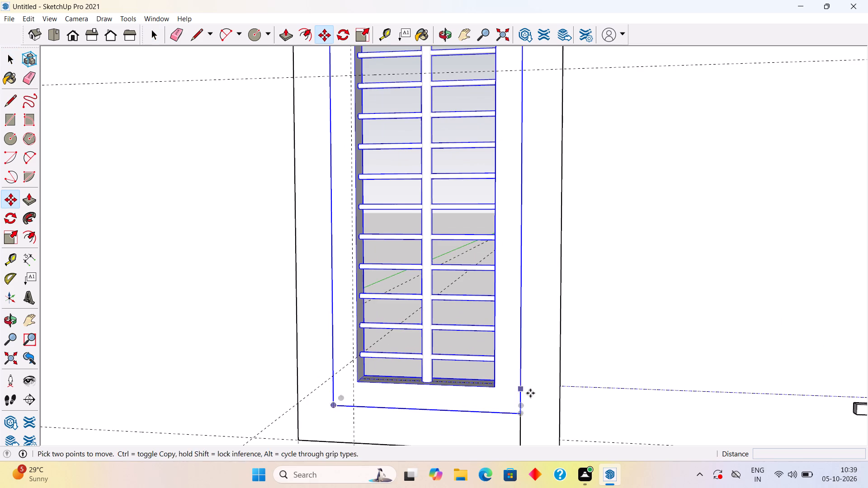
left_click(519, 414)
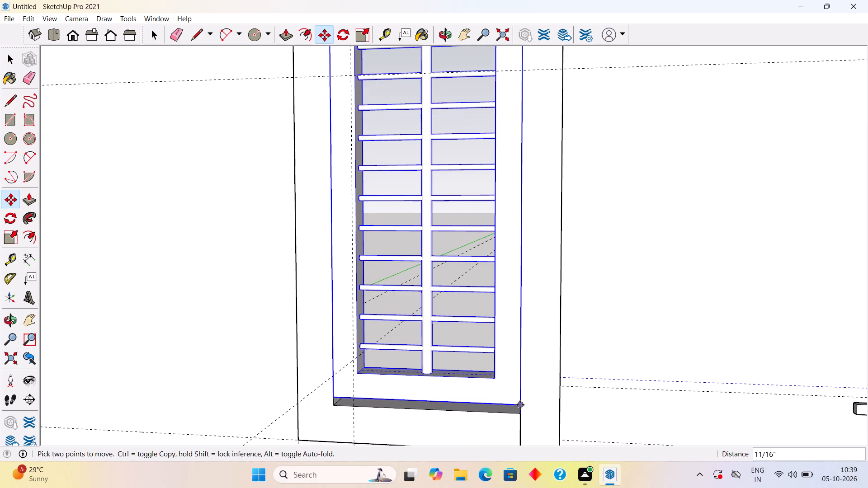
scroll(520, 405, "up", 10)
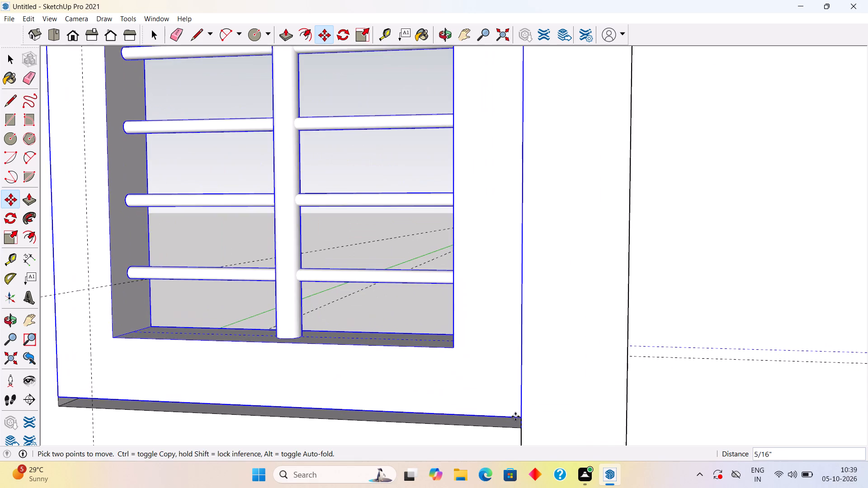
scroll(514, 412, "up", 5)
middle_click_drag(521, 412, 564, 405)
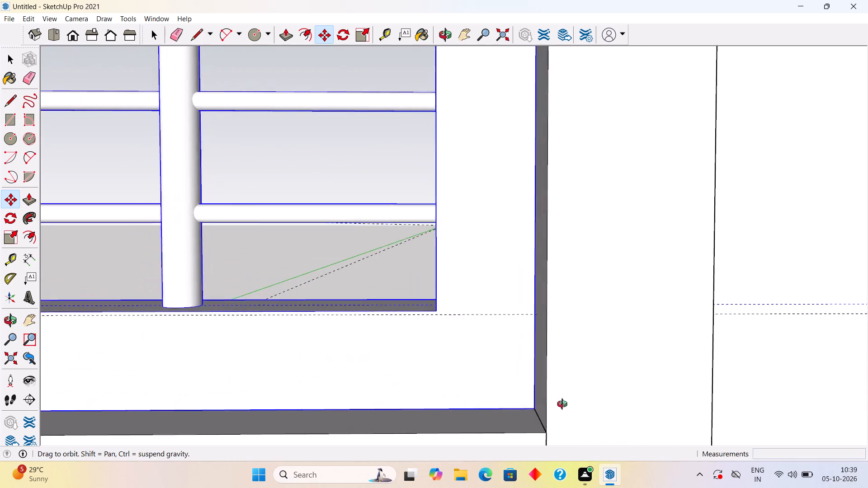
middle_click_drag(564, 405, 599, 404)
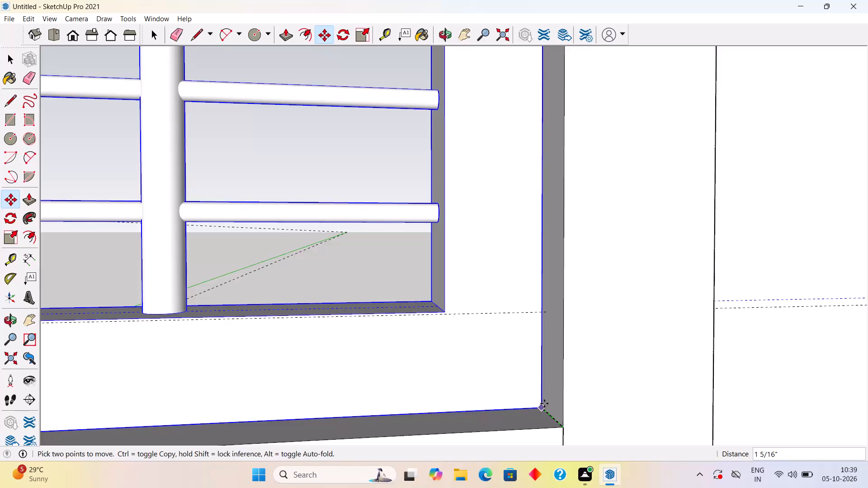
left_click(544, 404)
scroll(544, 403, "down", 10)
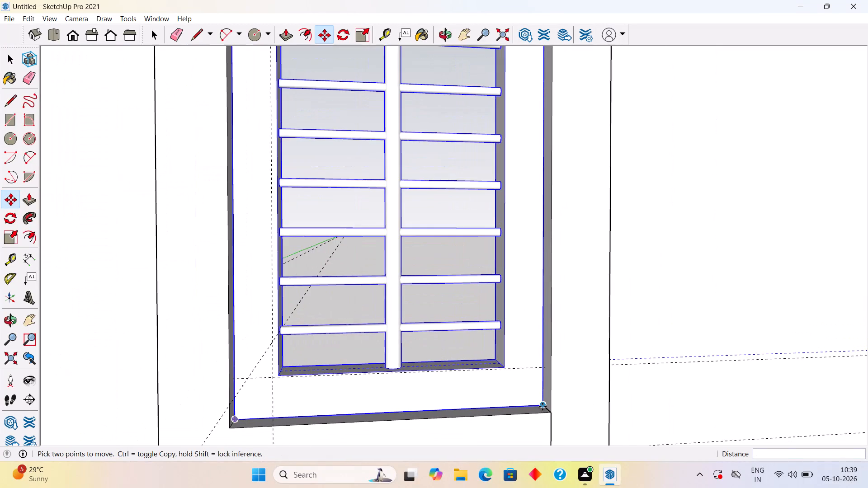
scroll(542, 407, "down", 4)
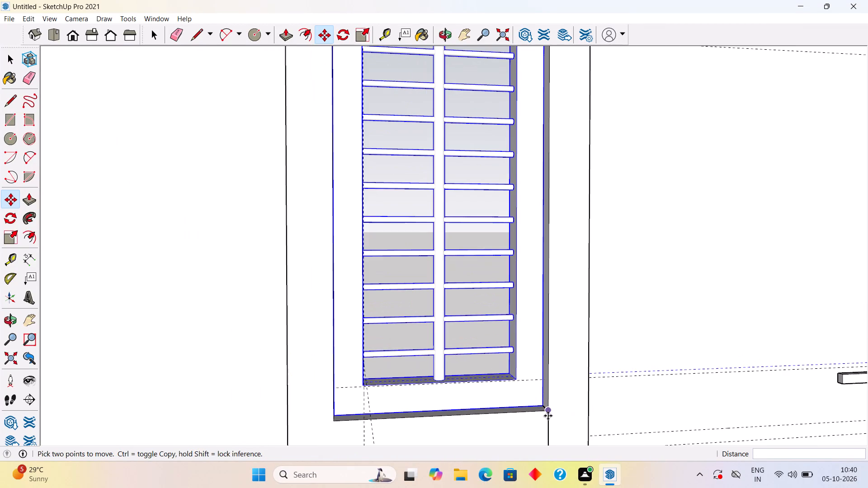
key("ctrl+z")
Move the barred window group on the door's hinge side 2" straight back into the wall from its lower corner.
left_click(548, 412)
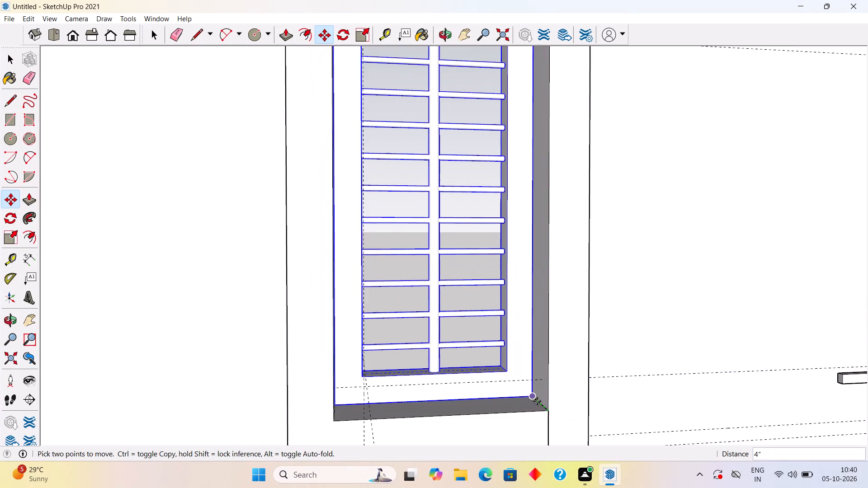
scroll(536, 400, "up", 20)
scroll(536, 400, "up", 3)
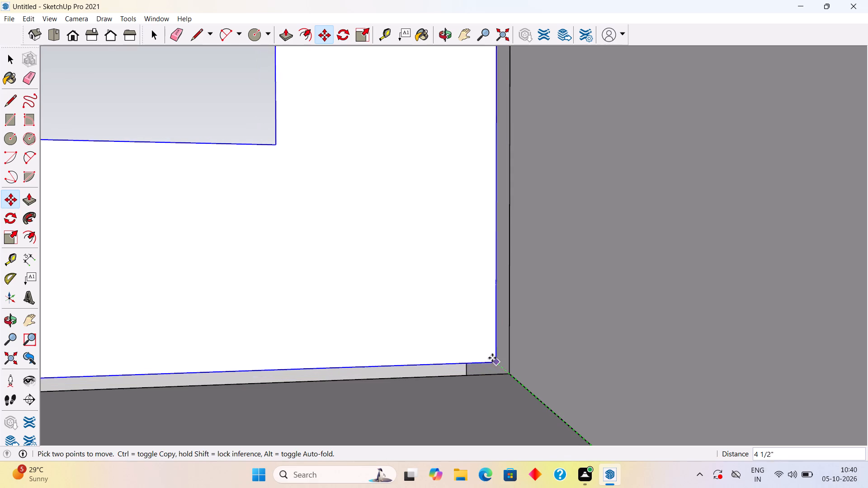
scroll(555, 395, "down", 9)
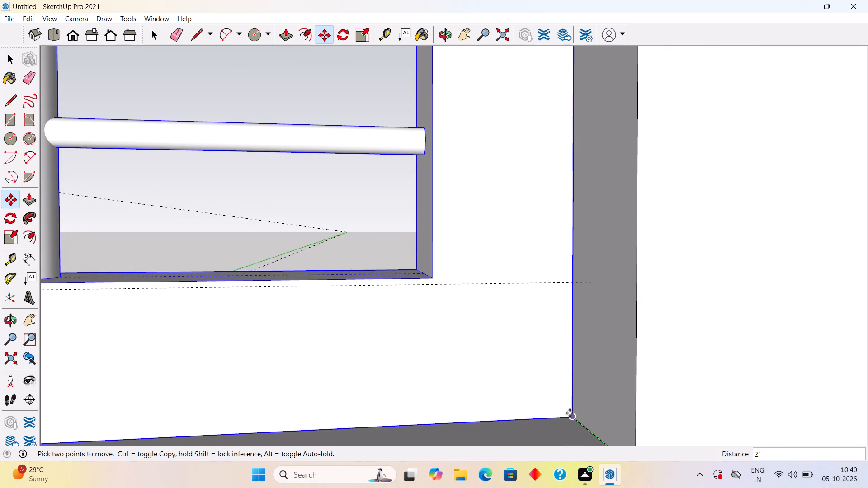
left_click(570, 413)
scroll(571, 413, "down", 18)
scroll(487, 473, "down", 5)
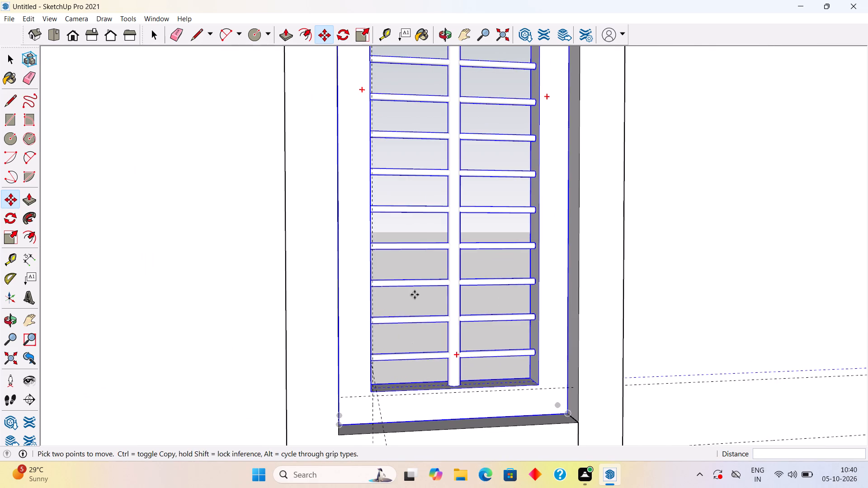
scroll(415, 293, "down", 14)
key("space")
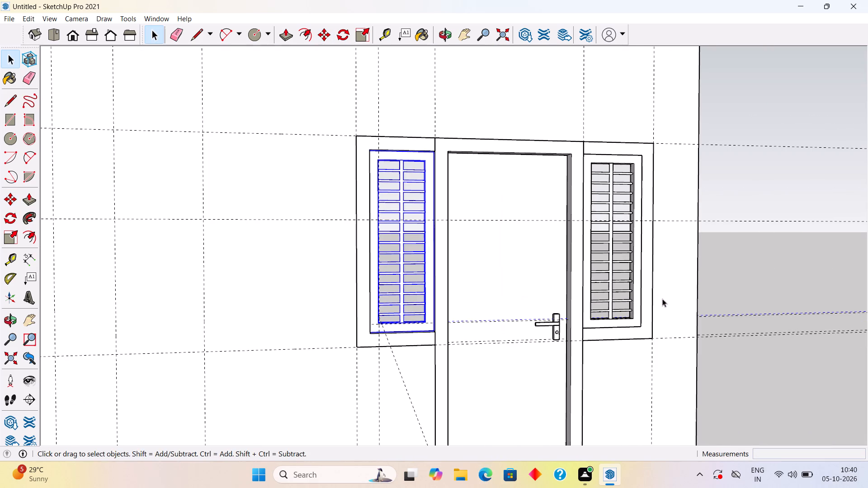
Move the barred window group on the door's handle side 2" straight back into the wall from its lower corner.
scroll(629, 294, "up", 9)
left_click(638, 321)
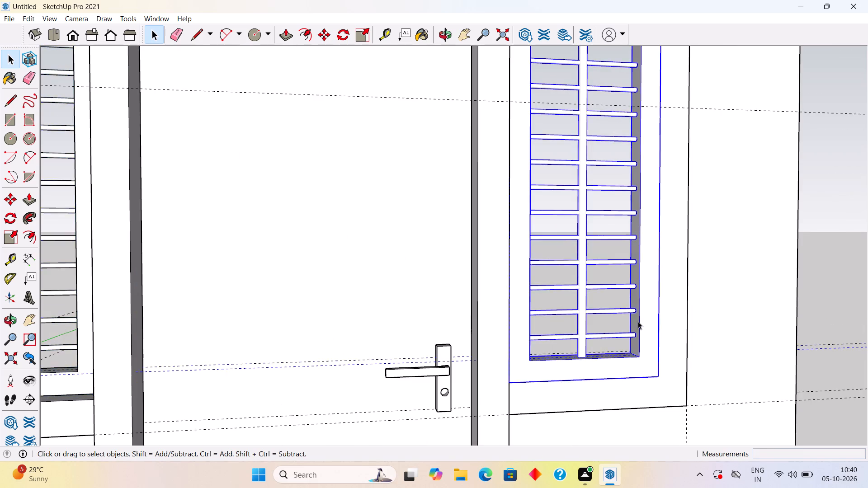
scroll(636, 366, "up", 11)
scroll(681, 400, "up", 1)
key("comma")
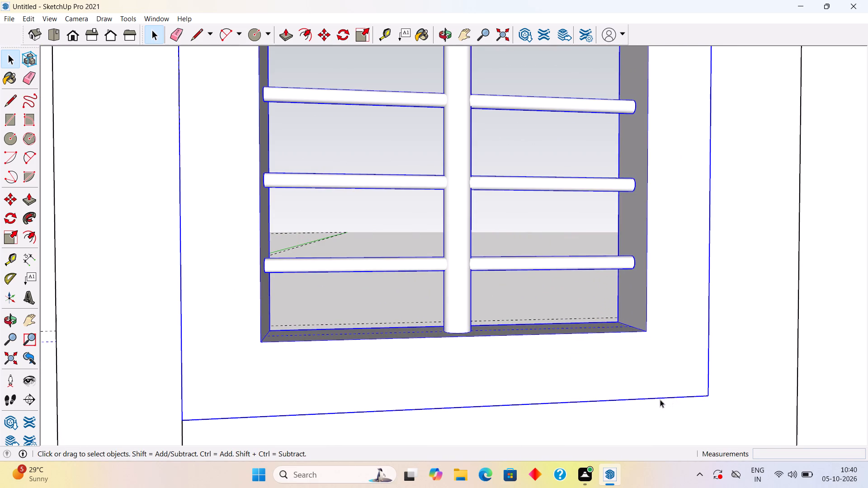
key("m")
left_click(709, 397)
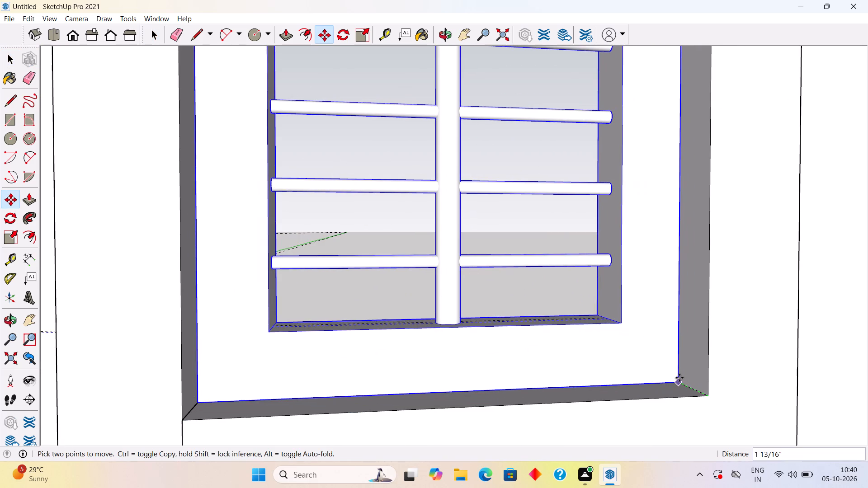
scroll(677, 377, "up", 8)
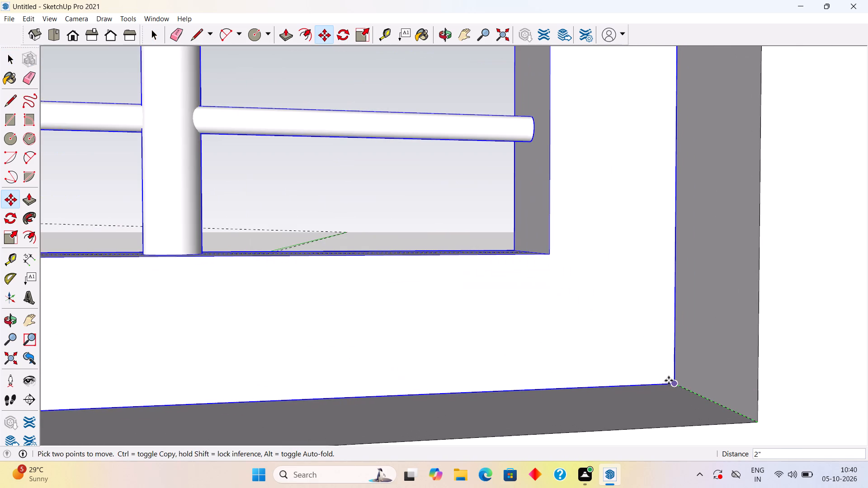
left_click(669, 380)
scroll(669, 380, "down", 12)
key("space")
scroll(673, 388, "down", 6)
scroll(604, 371, "down", 2)
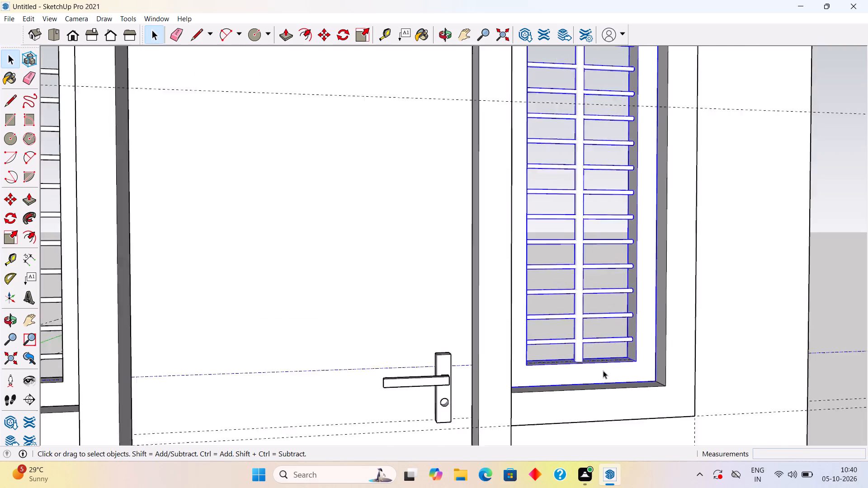
scroll(603, 371, "down", 14)
middle_click_drag(517, 357, 398, 361)
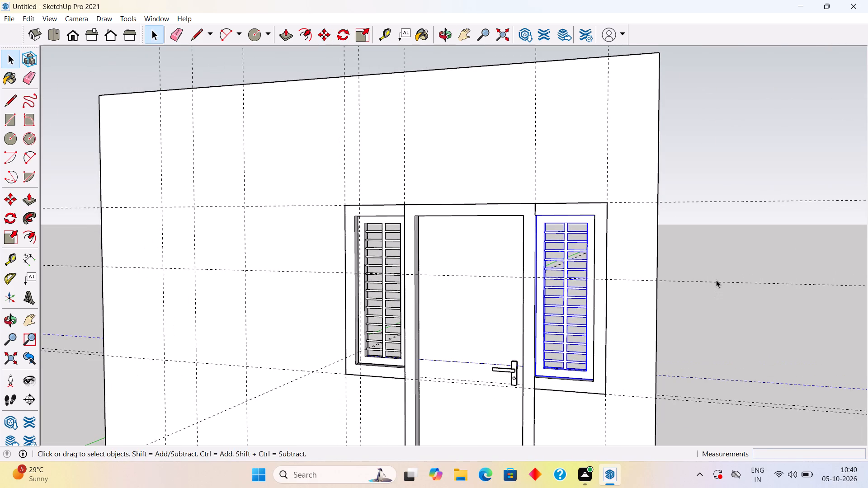
left_click(701, 225)
Move the door frame group straight back into the wall opening from its lower handle-side corner.
scroll(534, 280, "down", 5)
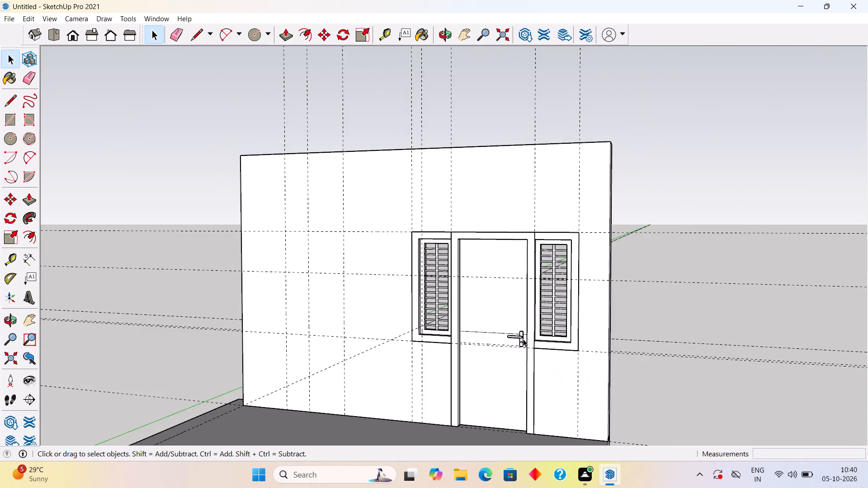
scroll(520, 352, "down", 3)
scroll(546, 406, "up", 5)
left_click(518, 406)
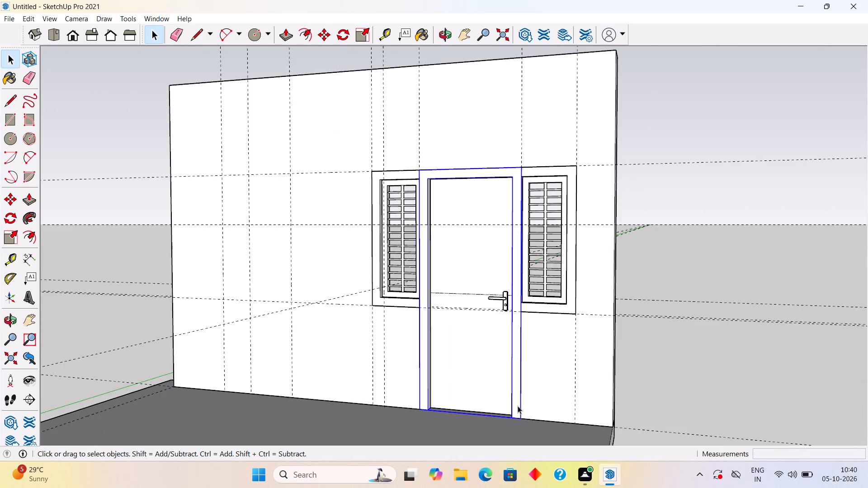
scroll(518, 406, "up", 9)
middle_click_drag(517, 432, 624, 397)
key("m")
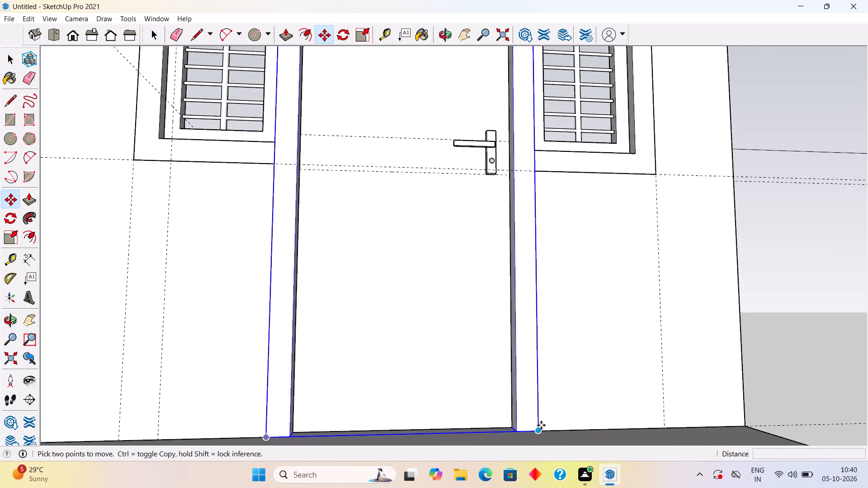
left_click(537, 430)
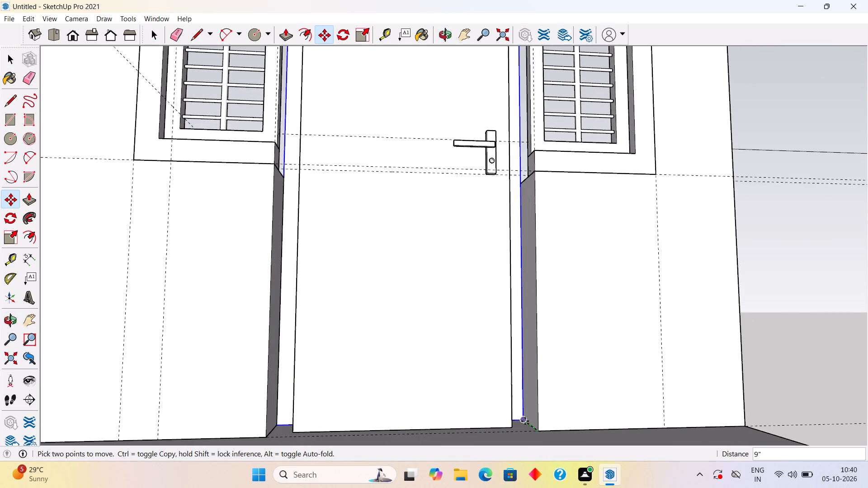
scroll(525, 421, "up", 6)
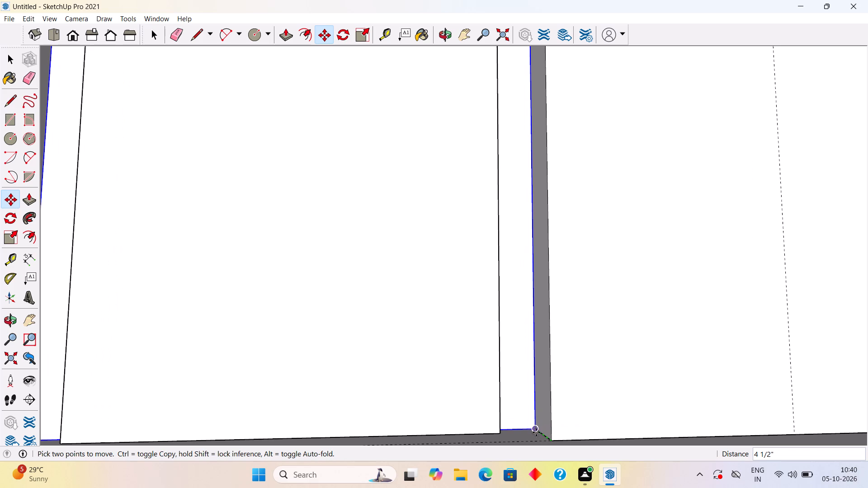
scroll(541, 434, "up", 5)
left_click(546, 437)
scroll(546, 437, "down", 6)
key("space")
scroll(434, 397, "down", 11)
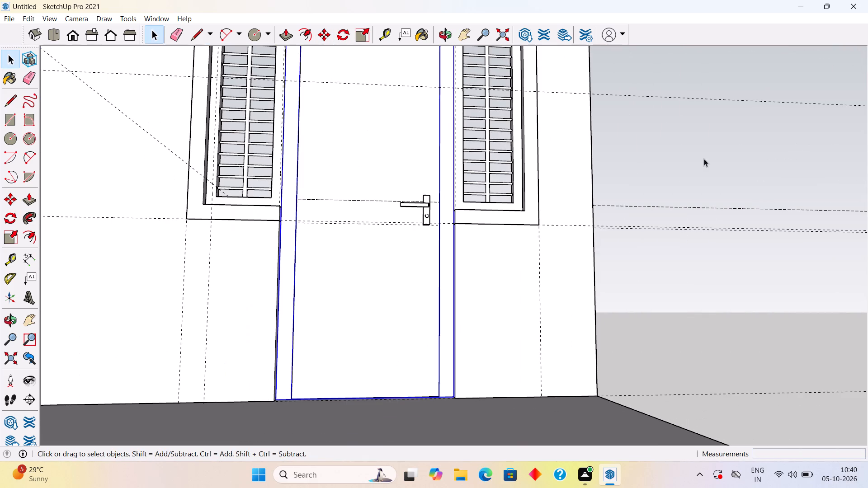
left_click(717, 131)
Examine how the door leaf sits against its frame and floor, and how the barred windows sit in the wall.
left_click(325, 346)
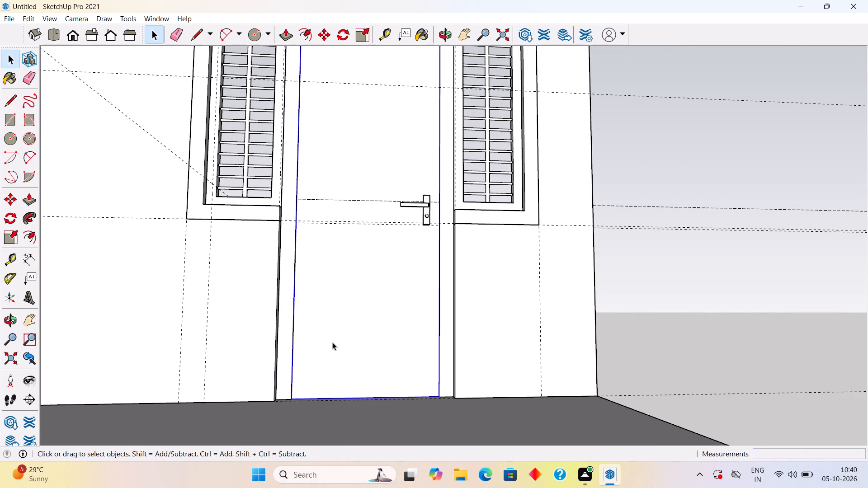
scroll(332, 342, "up", 8)
scroll(474, 261, "down", 7)
middle_click_drag(504, 328, 514, 353)
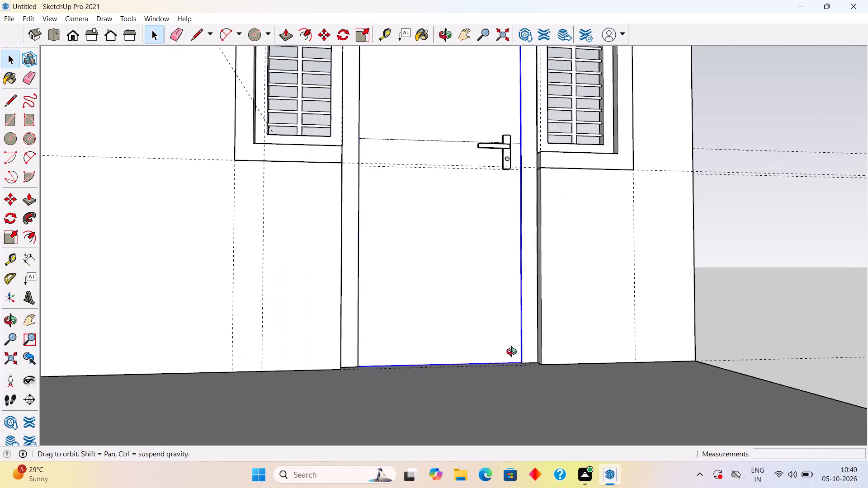
middle_click_drag(514, 353, 533, 416)
middle_click_drag(506, 327, 519, 389)
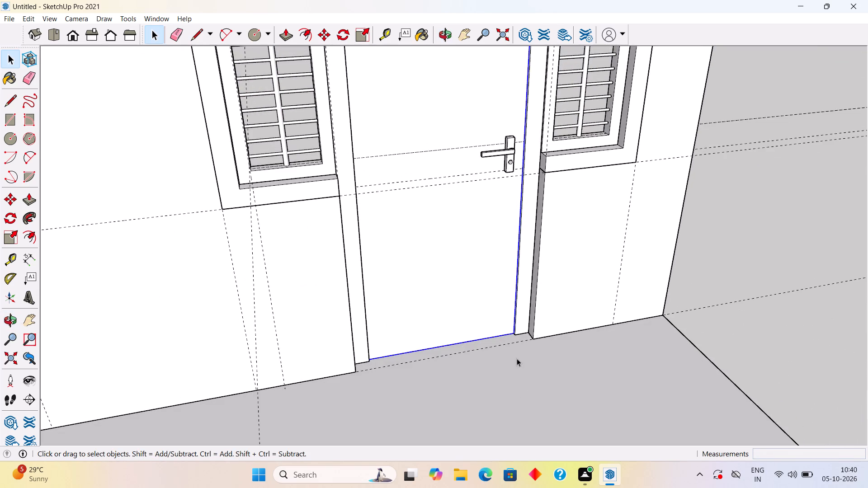
scroll(514, 352, "up", 20)
scroll(514, 352, "up", 6)
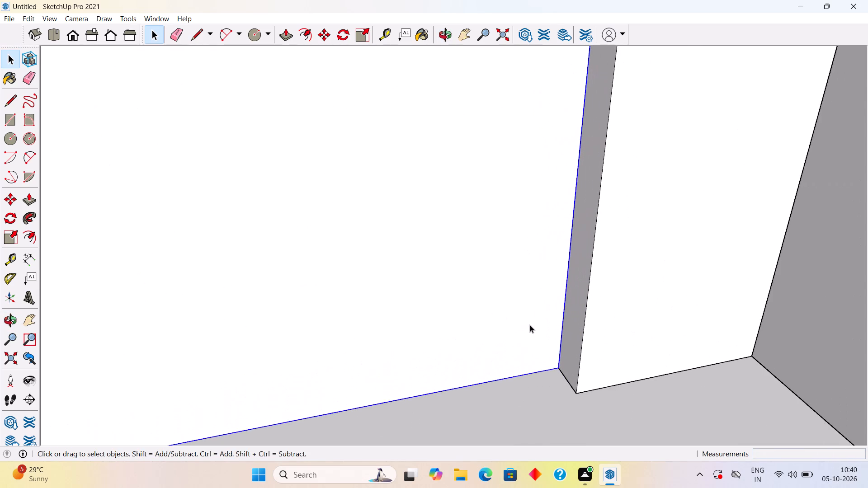
scroll(530, 325, "down", 20)
scroll(530, 325, "down", 4)
key("space")
scroll(533, 321, "down", 2)
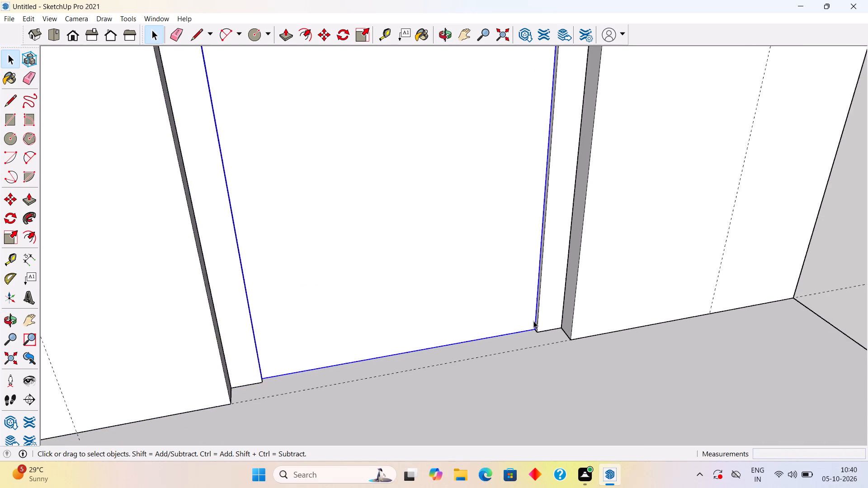
scroll(533, 321, "down", 10)
left_click(780, 134)
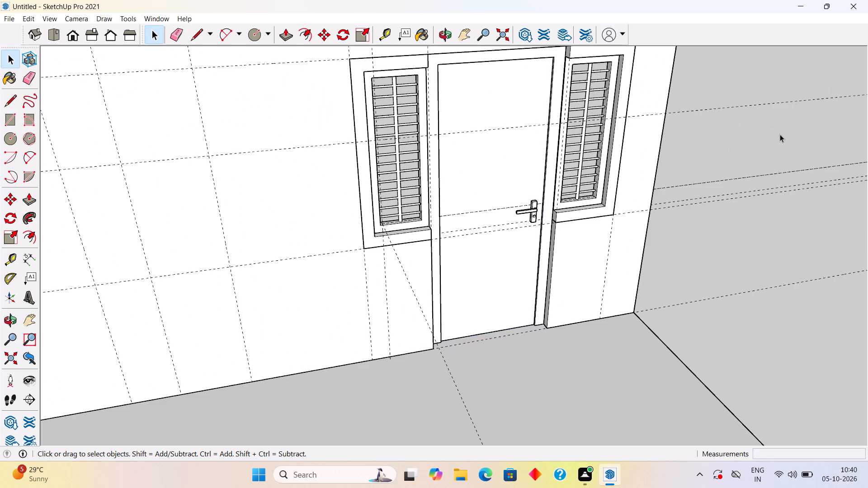
middle_click_drag(560, 173, 398, 412)
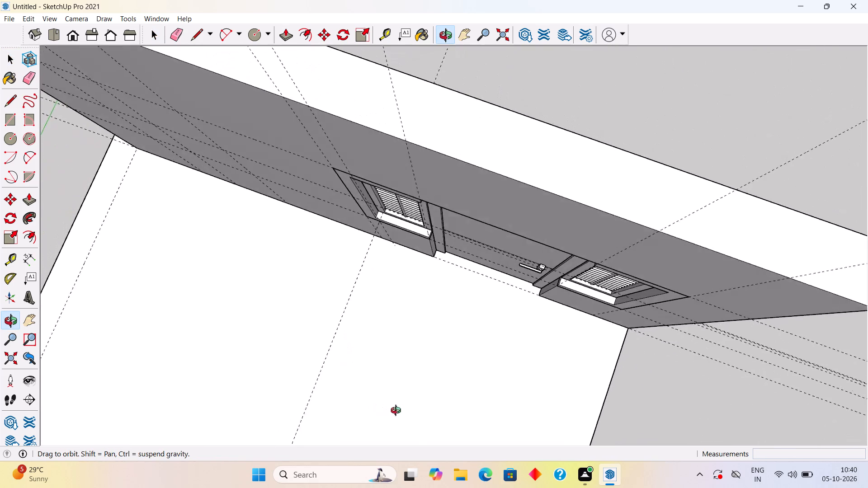
middle_click_drag(398, 412, 10, 296)
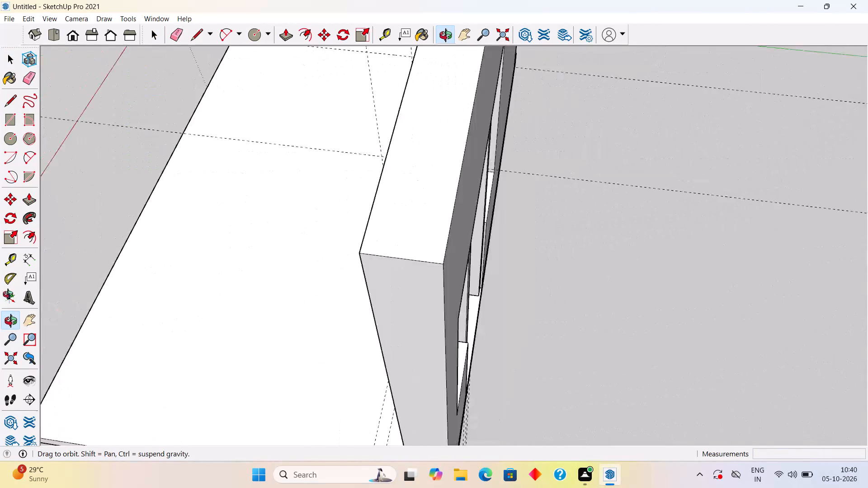
middle_click_drag(10, 296, 490, 275)
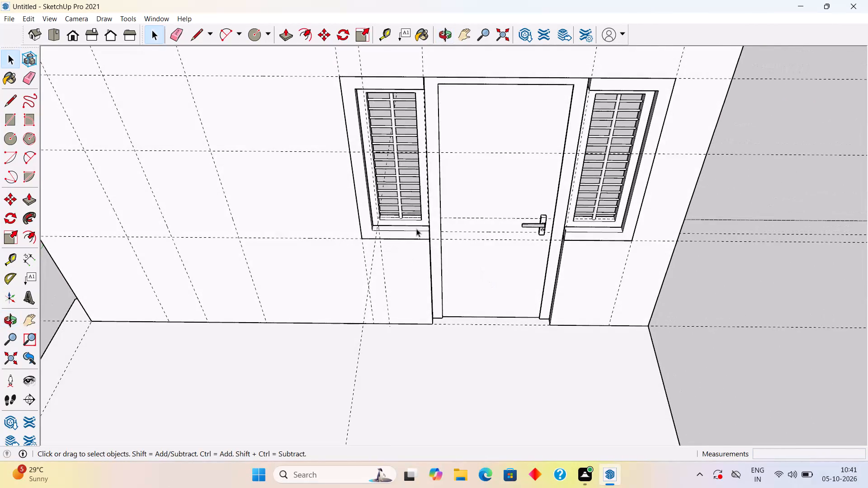
scroll(417, 228, "up", 11)
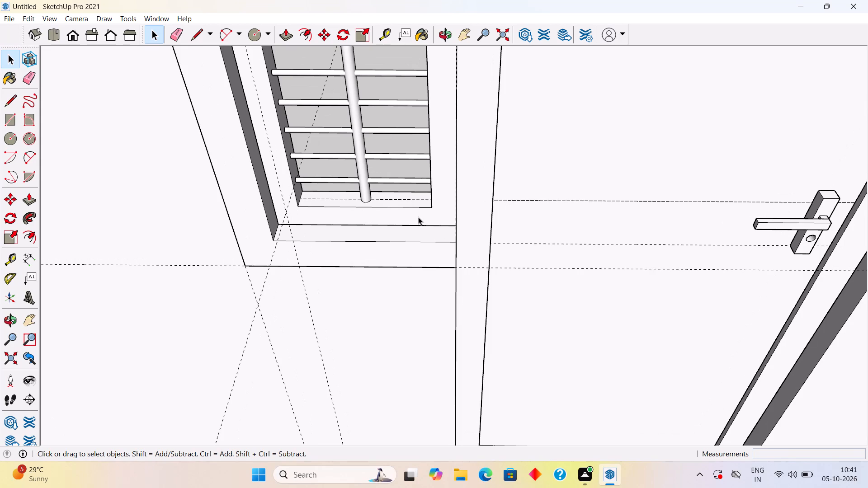
Examine the door and both barred windows in the wall from further back and from a lower viewpoint.
scroll(418, 217, "down", 3)
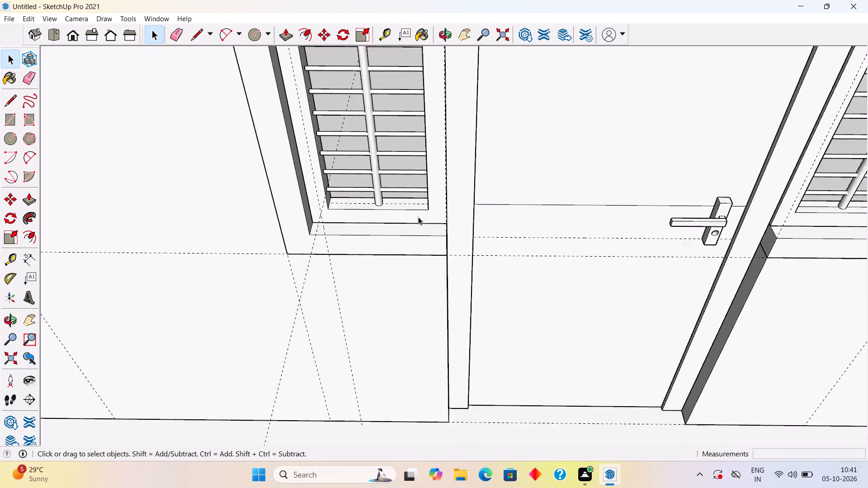
scroll(418, 217, "down", 8)
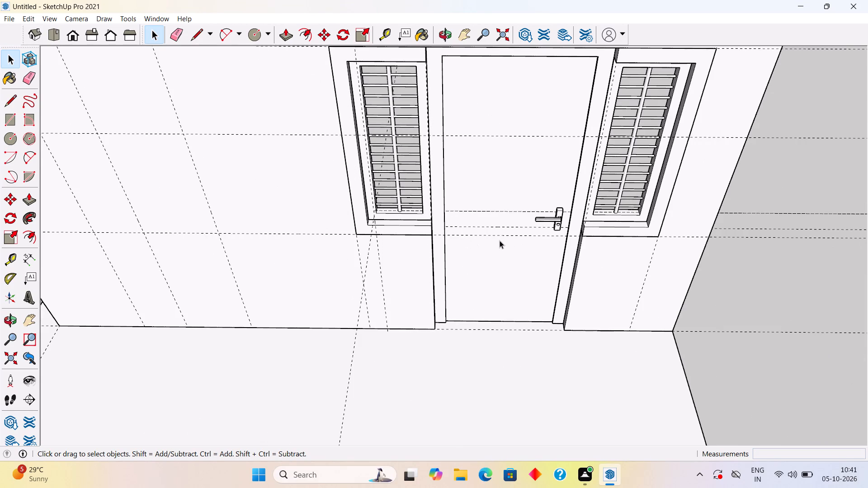
scroll(500, 240, "down", 10)
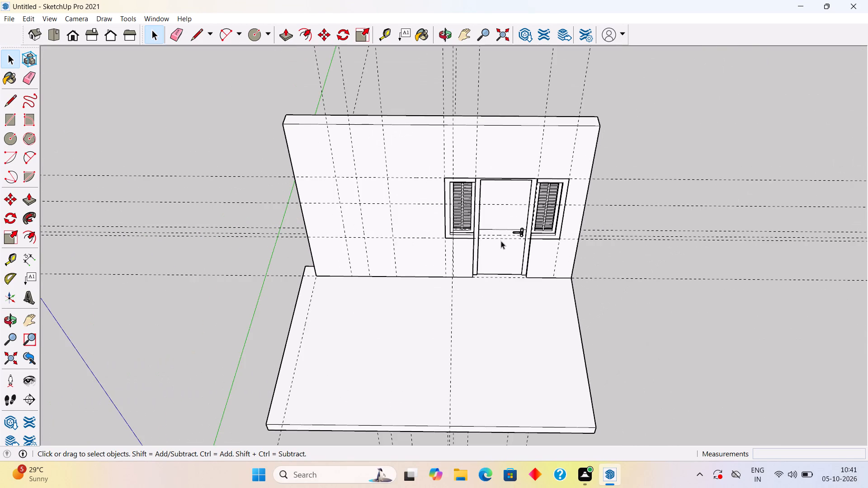
middle_click_drag(501, 241, 506, 156)
scroll(520, 263, "up", 5)
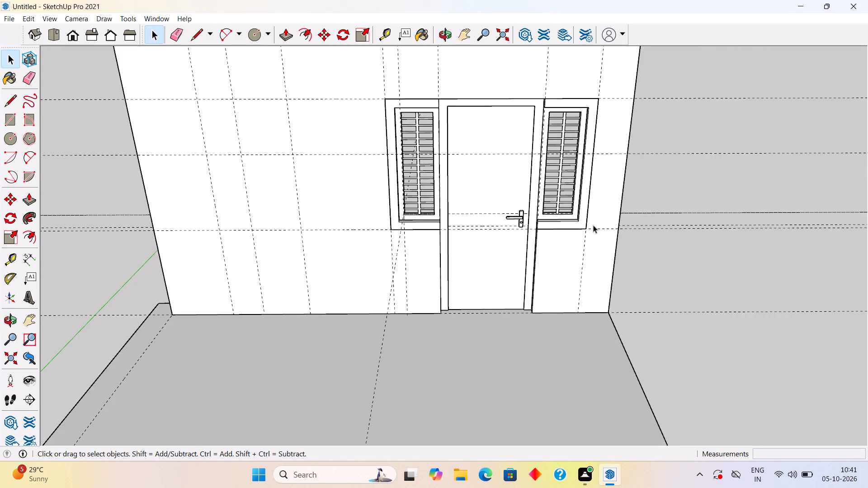
scroll(576, 221, "up", 4)
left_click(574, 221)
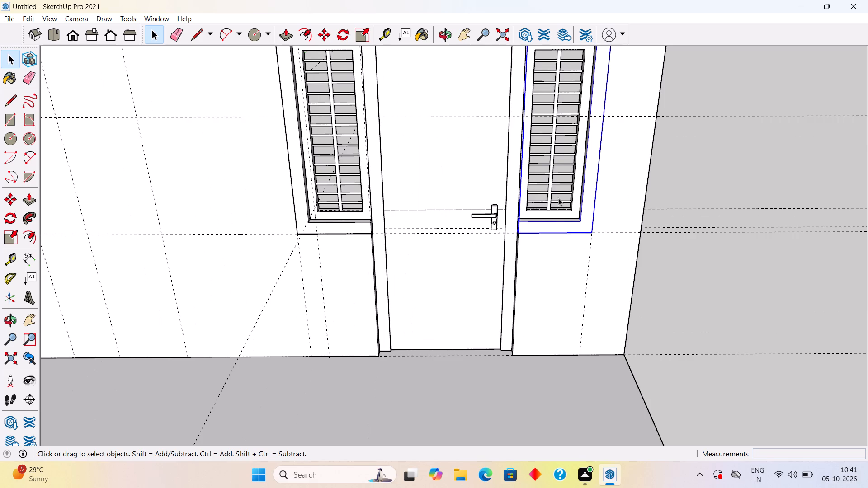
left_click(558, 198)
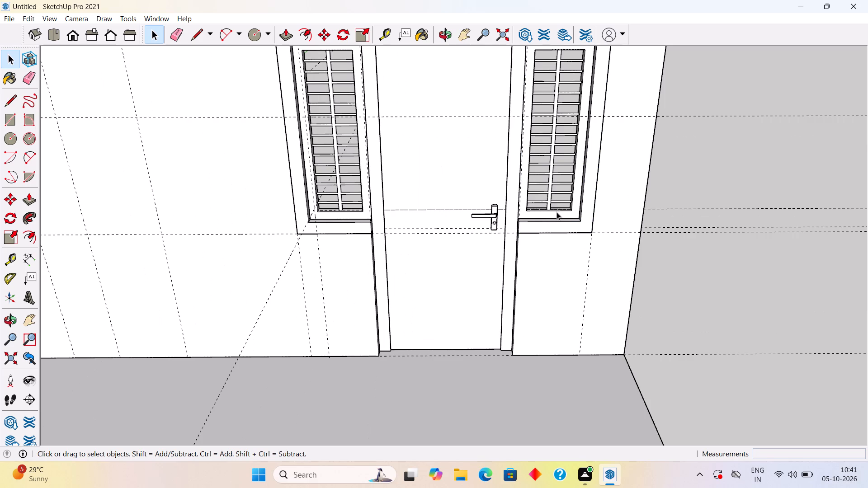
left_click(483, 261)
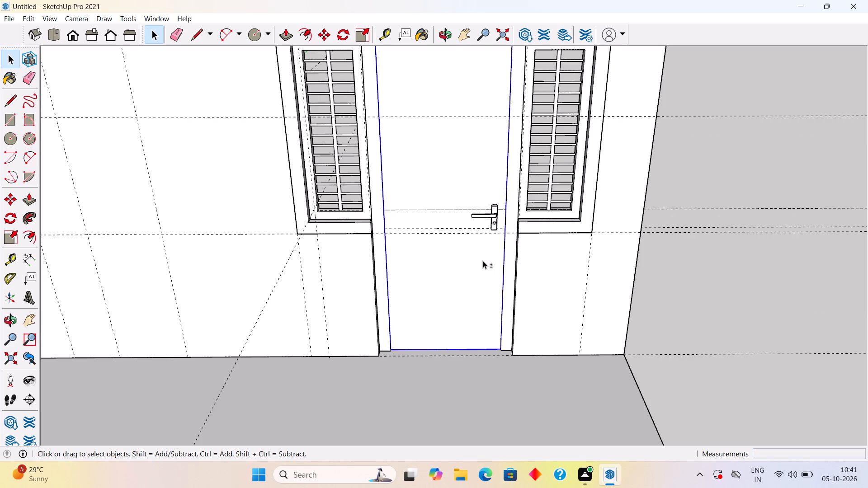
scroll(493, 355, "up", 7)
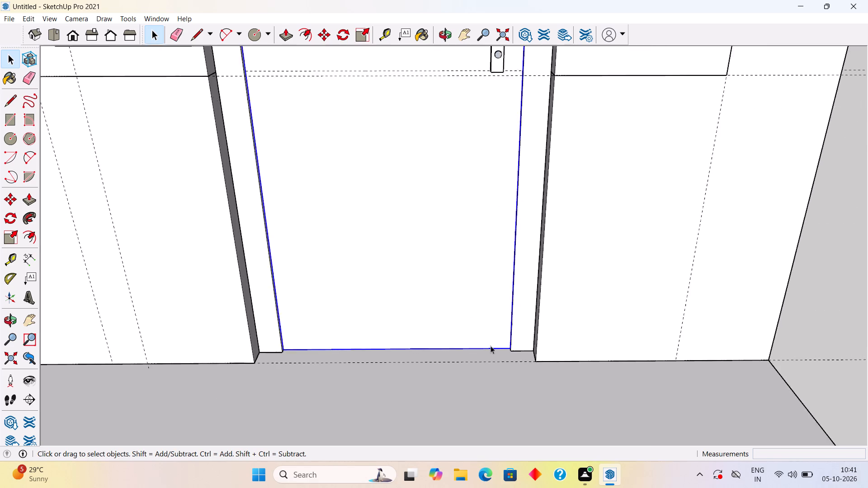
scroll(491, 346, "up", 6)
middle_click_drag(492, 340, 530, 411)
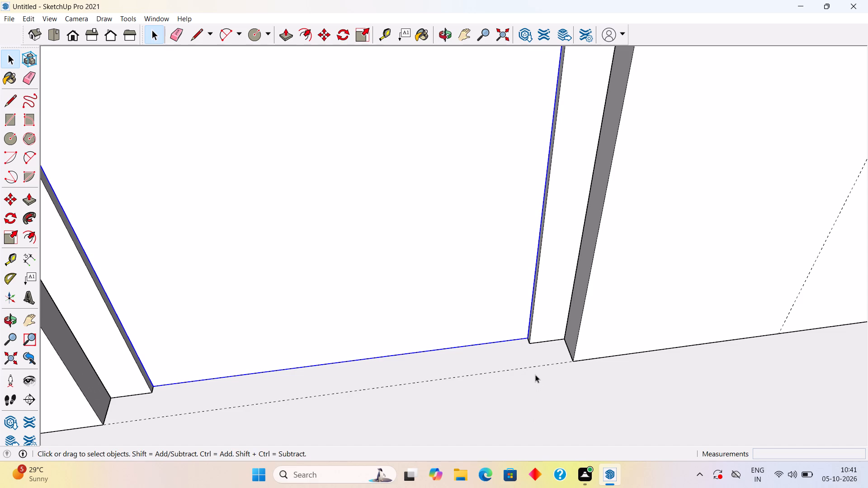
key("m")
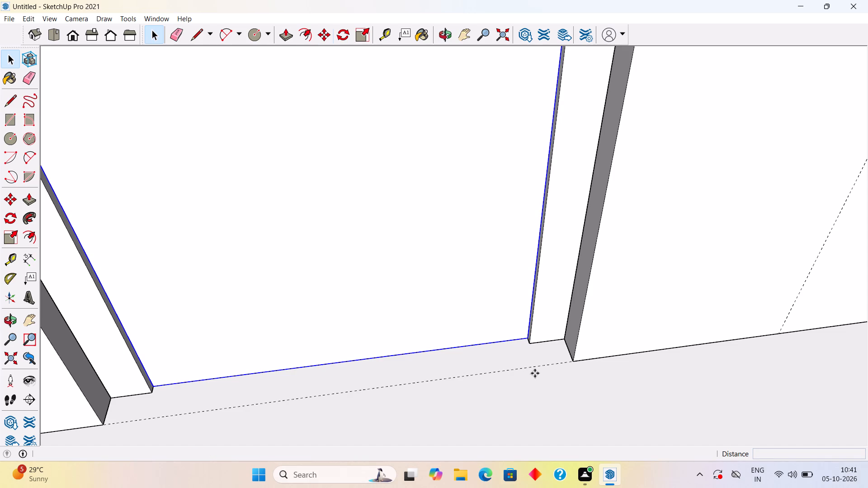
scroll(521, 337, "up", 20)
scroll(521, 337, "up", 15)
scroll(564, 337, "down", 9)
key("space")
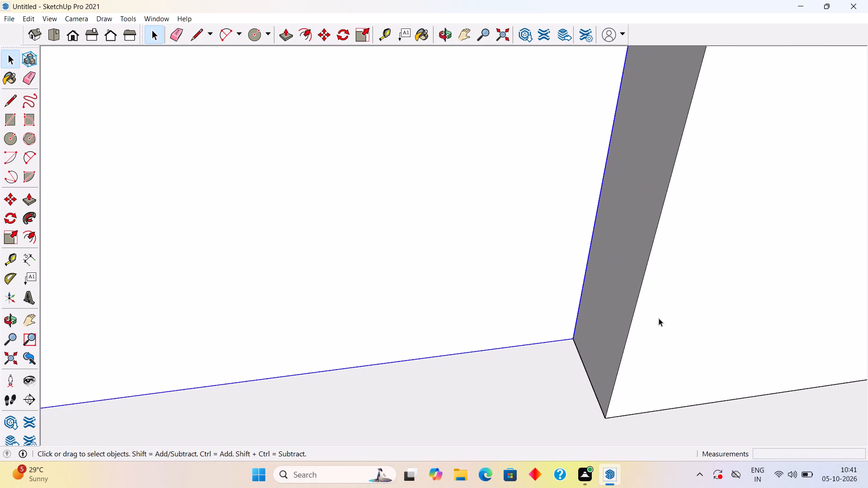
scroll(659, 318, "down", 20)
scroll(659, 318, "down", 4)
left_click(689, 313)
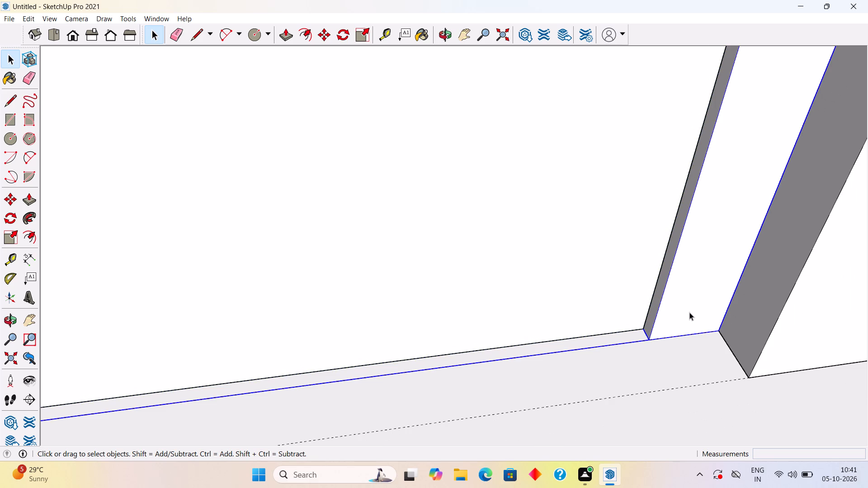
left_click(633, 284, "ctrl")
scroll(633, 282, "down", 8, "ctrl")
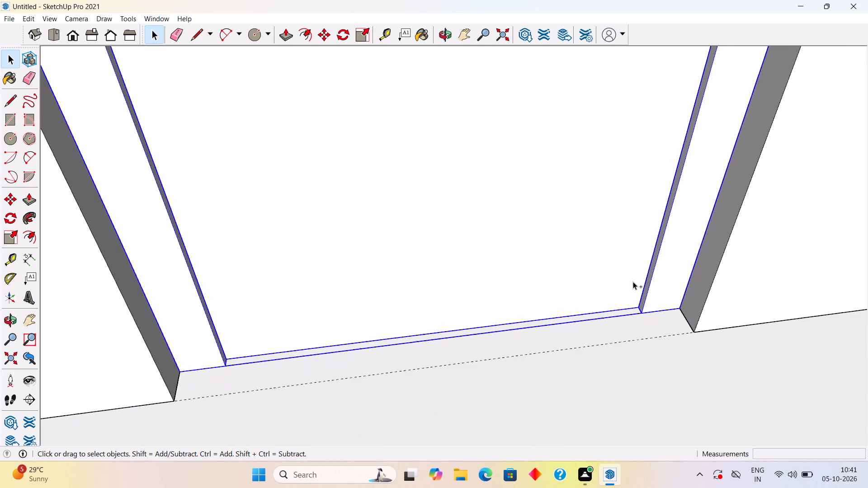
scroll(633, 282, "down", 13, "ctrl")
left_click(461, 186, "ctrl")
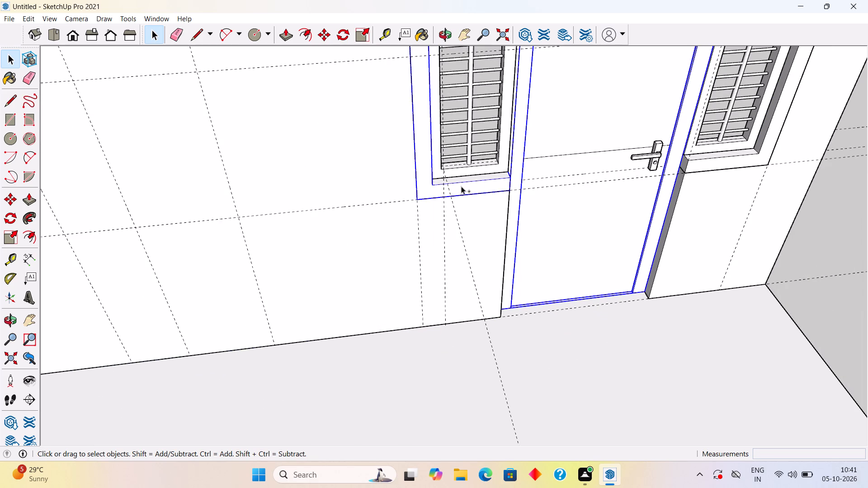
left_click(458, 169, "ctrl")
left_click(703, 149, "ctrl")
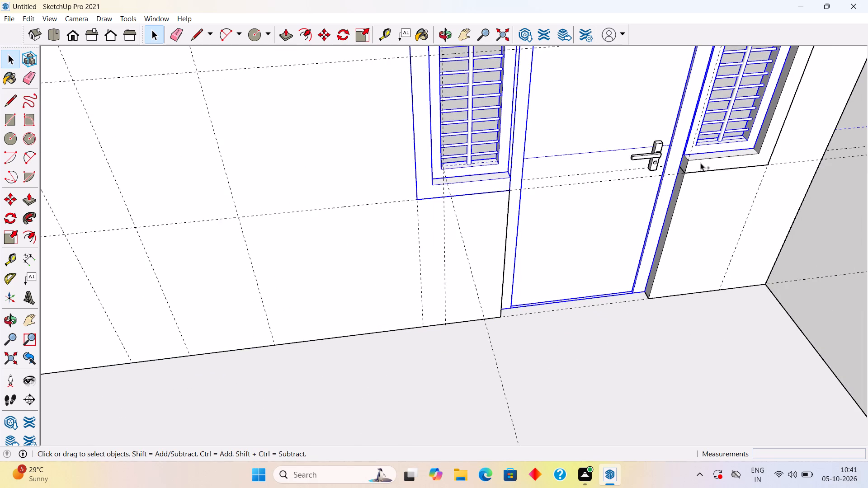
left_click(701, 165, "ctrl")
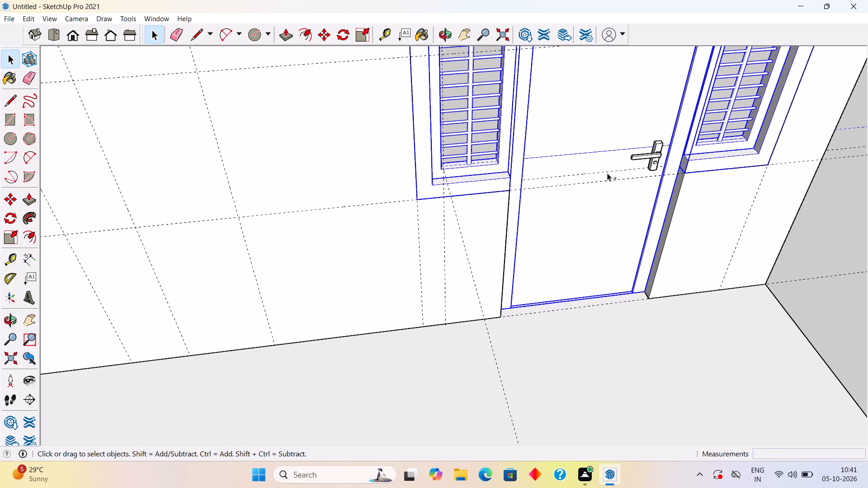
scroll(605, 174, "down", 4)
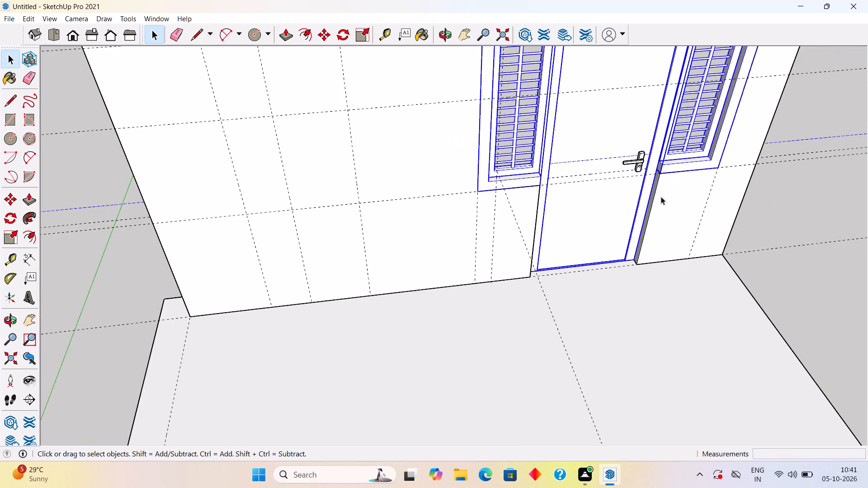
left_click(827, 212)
Move the outer window frame on the door's handle side straight back by its lower door-side corner, flush with the door frame's face.
scroll(669, 173, "up", 2)
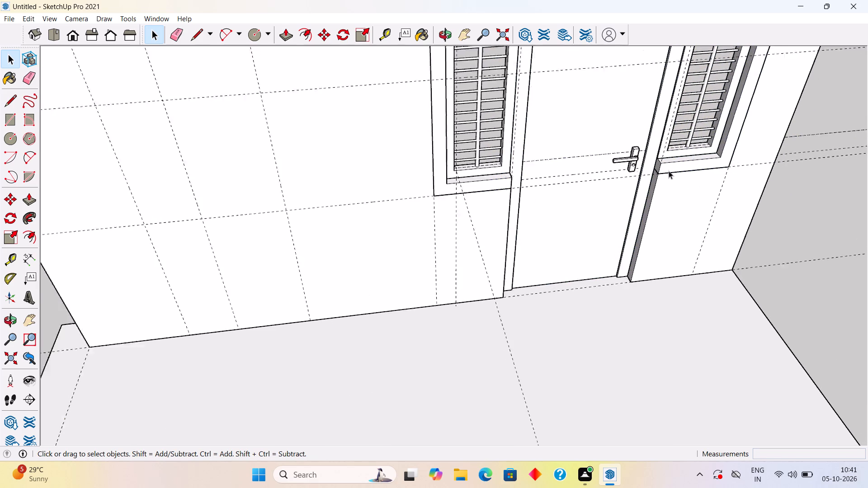
scroll(669, 171, "up", 5)
left_click(669, 170)
scroll(669, 169, "up", 11)
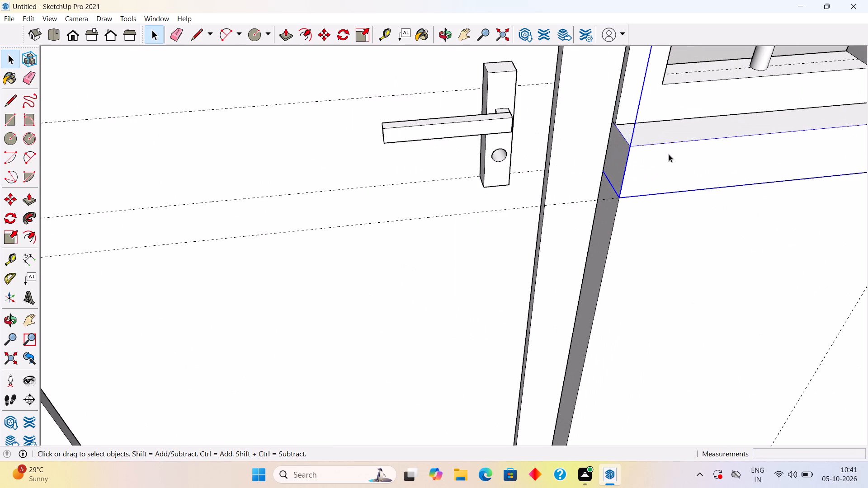
key("m")
left_click(621, 197)
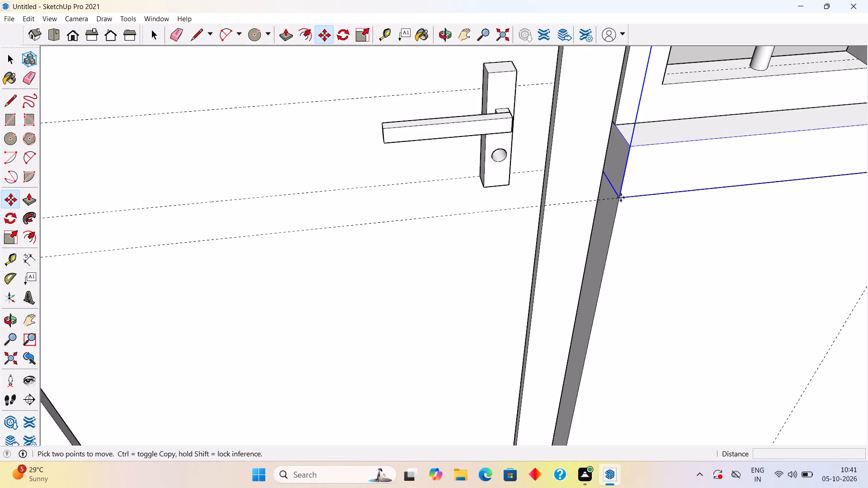
left_click(604, 176)
scroll(604, 176, "down", 5)
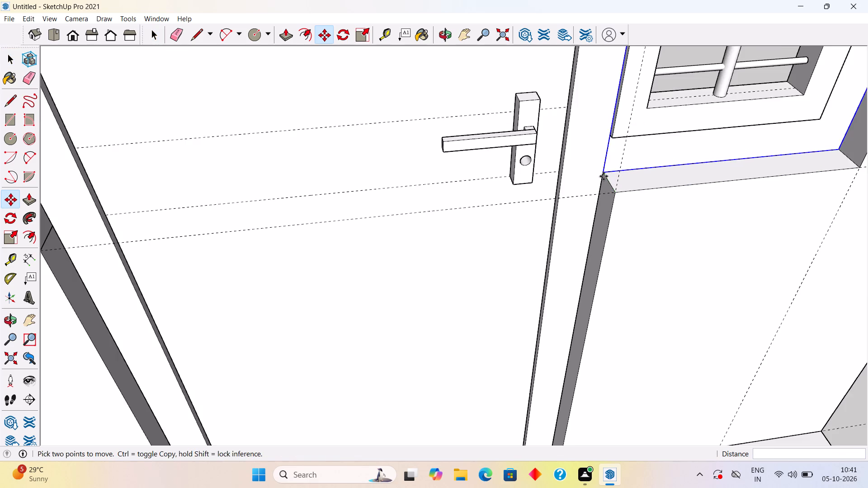
scroll(604, 176, "down", 4)
key("space")
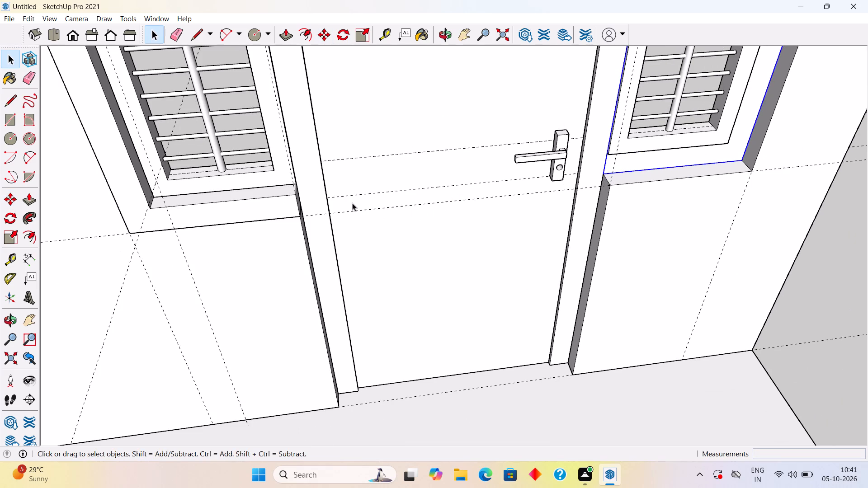
Move the outer window frame on the door's hinge side straight back about 2 3/8", flush with the door frame's face.
left_click(272, 213)
middle_click_drag(313, 209, 426, 202)
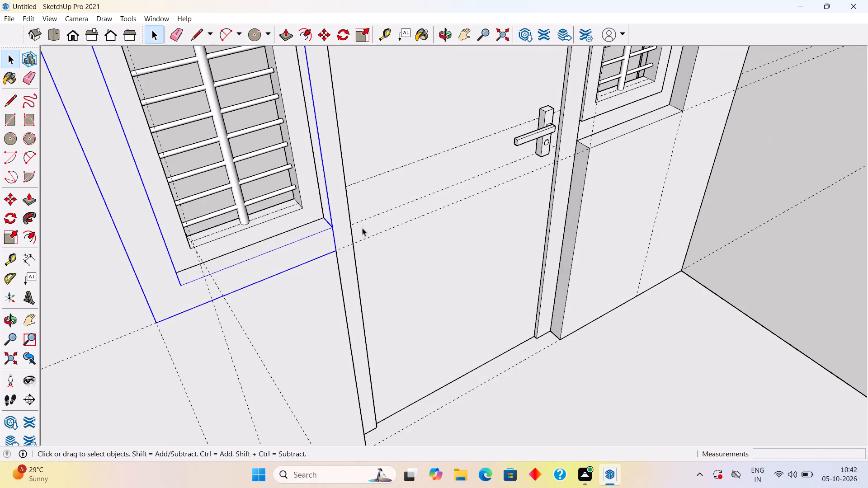
key("m")
left_click(338, 251)
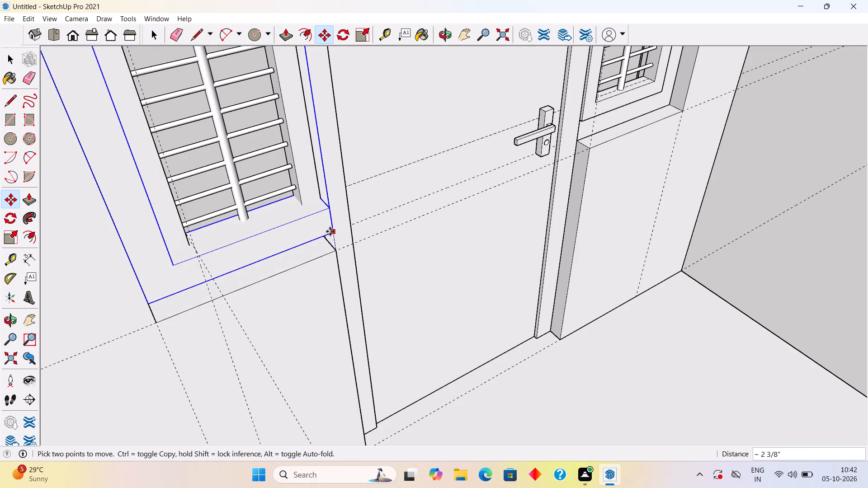
scroll(330, 231, "up", 6)
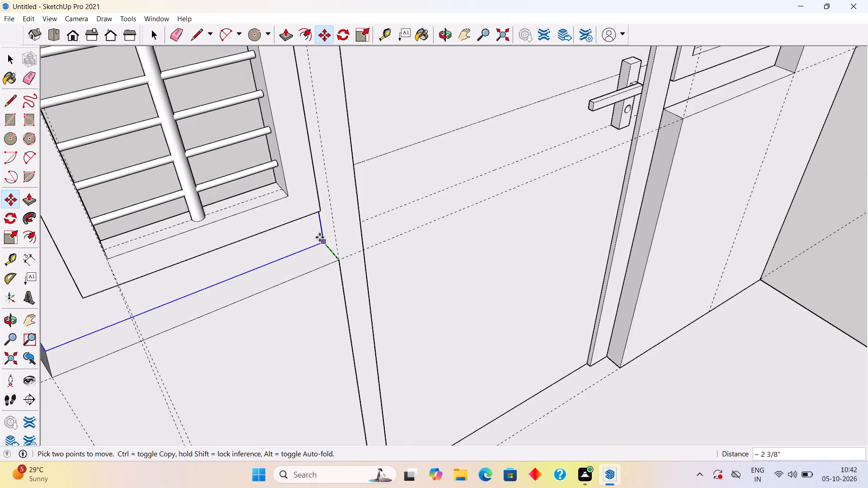
scroll(326, 238, "up", 1)
middle_click_drag(326, 238, 182, 251)
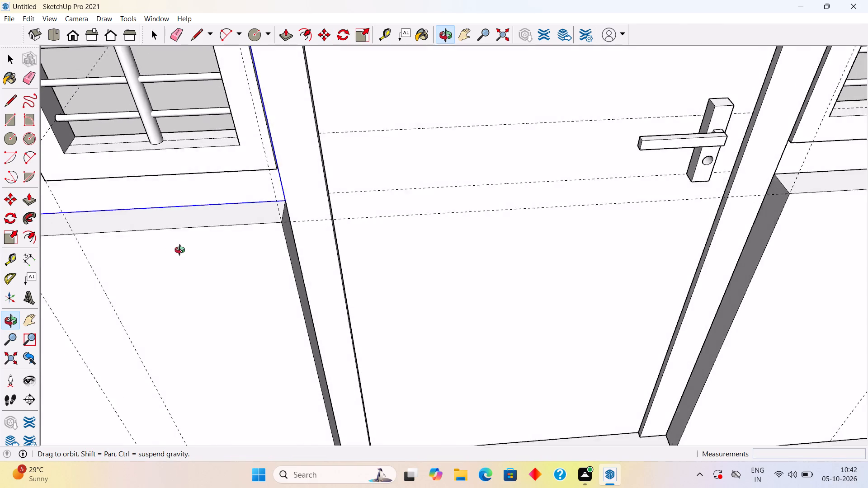
middle_click_drag(182, 251, 175, 250)
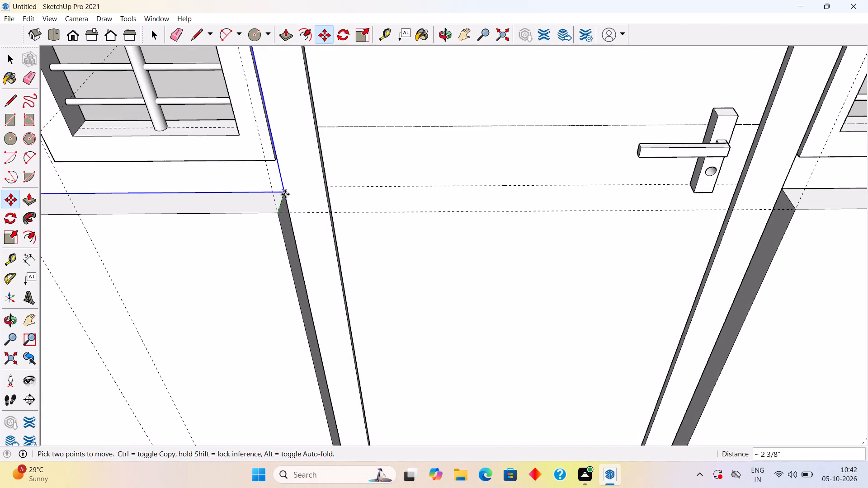
left_click(285, 194)
scroll(310, 251, "down", 5)
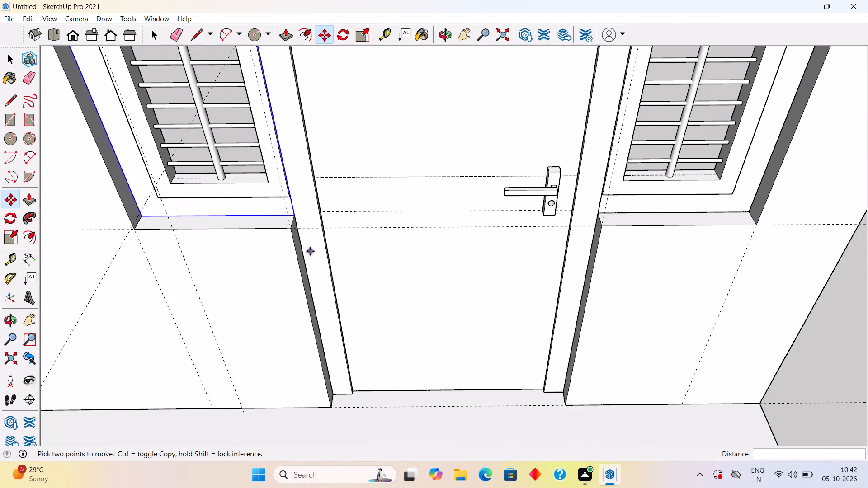
key("space")
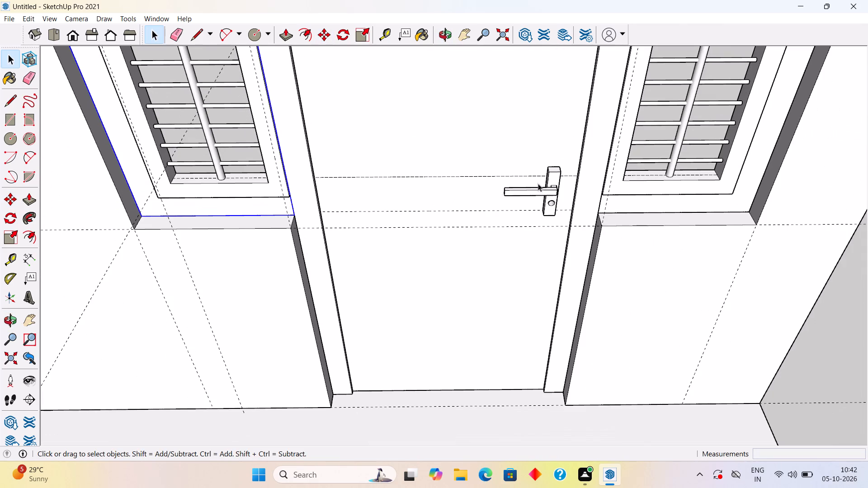
Move the inner barred frame of the handle-side window about 1" straight back into its outer frame from its lower outer corner.
scroll(642, 160, "down", 9)
scroll(776, 153, "up", 4)
scroll(693, 172, "up", 2)
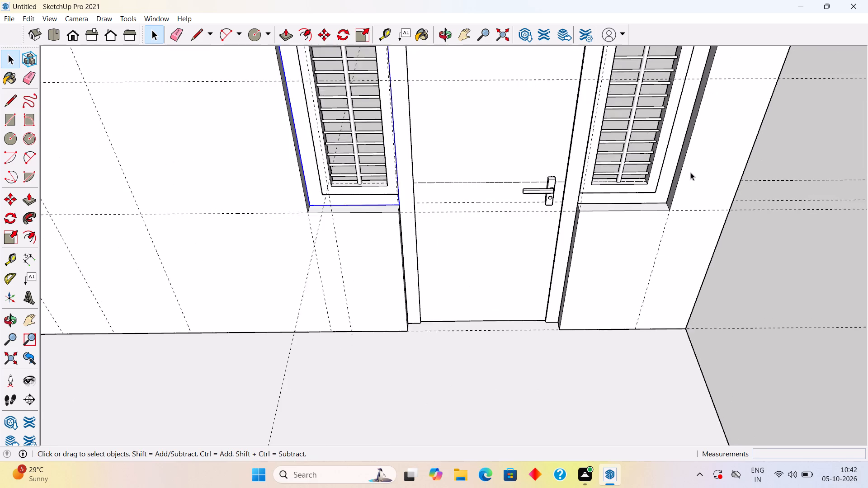
scroll(690, 172, "up", 15)
left_click(644, 188)
scroll(636, 197, "up", 13)
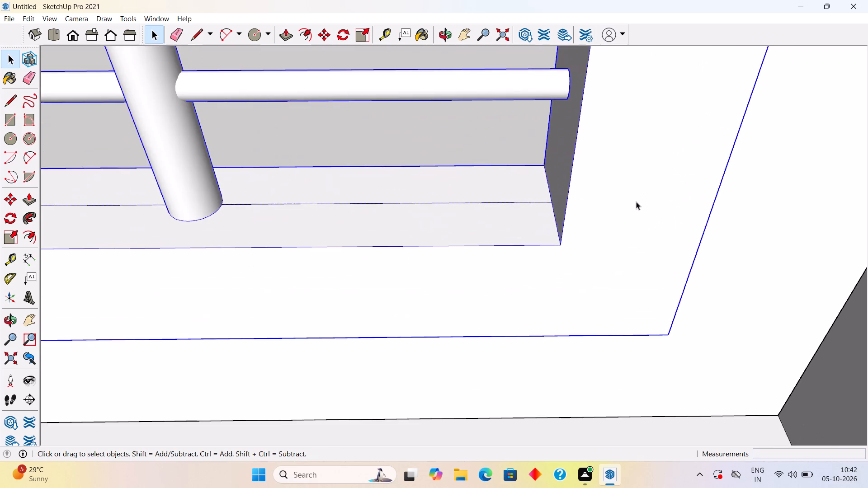
middle_click_drag(667, 239, 692, 279)
key("m")
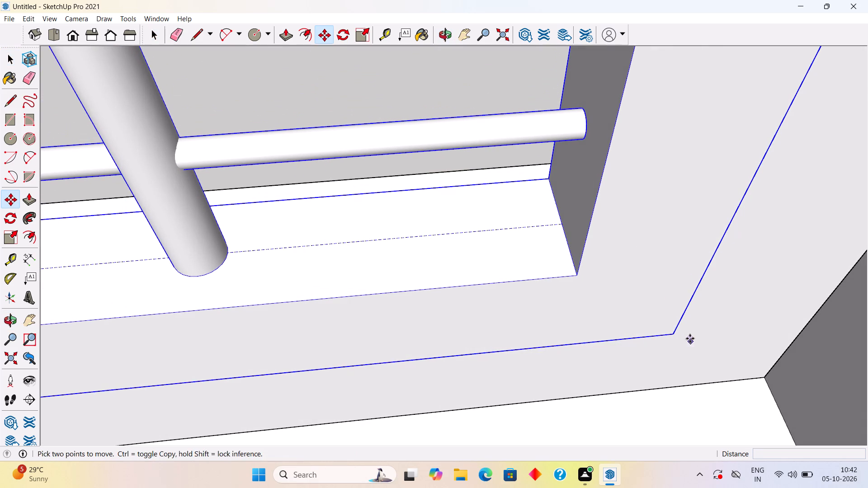
left_click(677, 336)
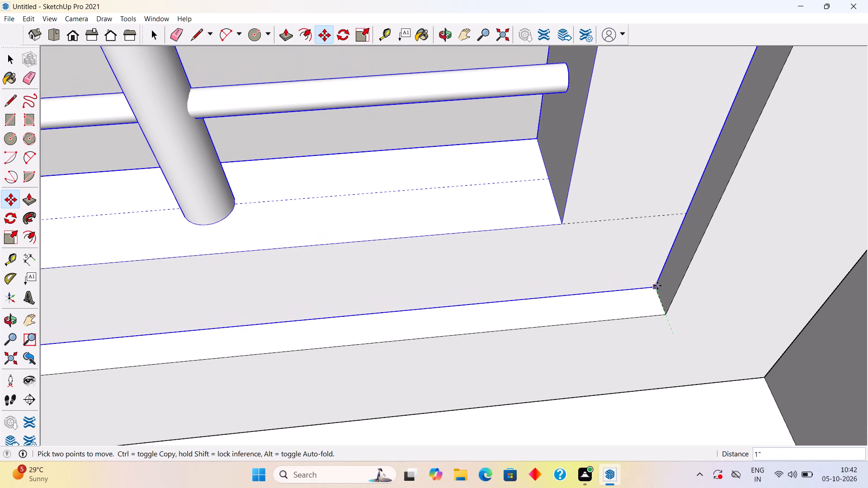
scroll(657, 286, "up", 14)
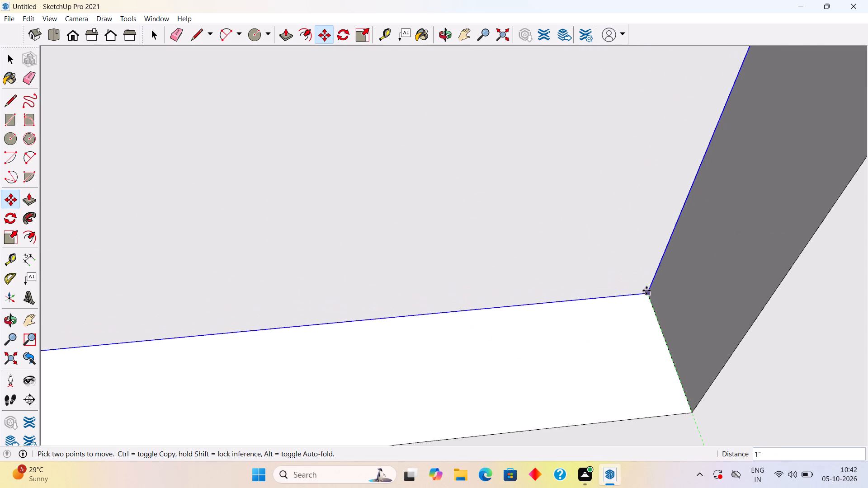
left_click(652, 303)
scroll(660, 305, "down", 17)
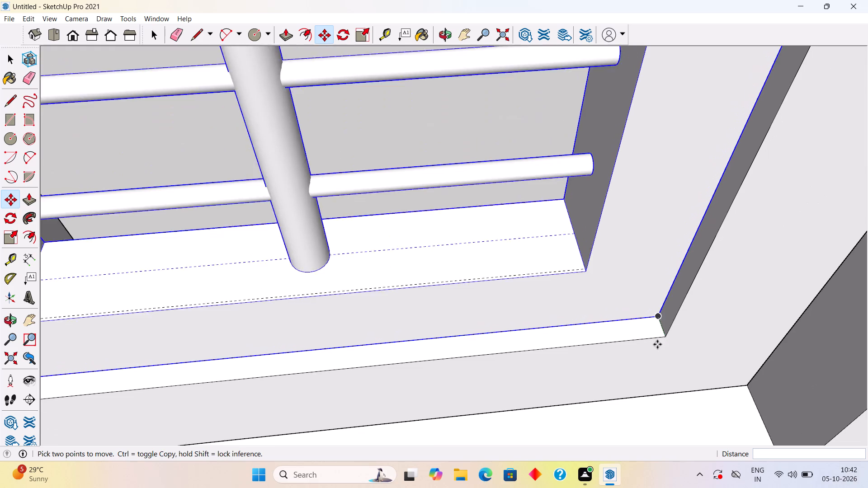
Move the inner barred frame of the hinge-side window about 2 3/8" straight back into its outer frame from its lower door-side corner.
scroll(657, 344, "down", 18)
scroll(589, 364, "down", 11)
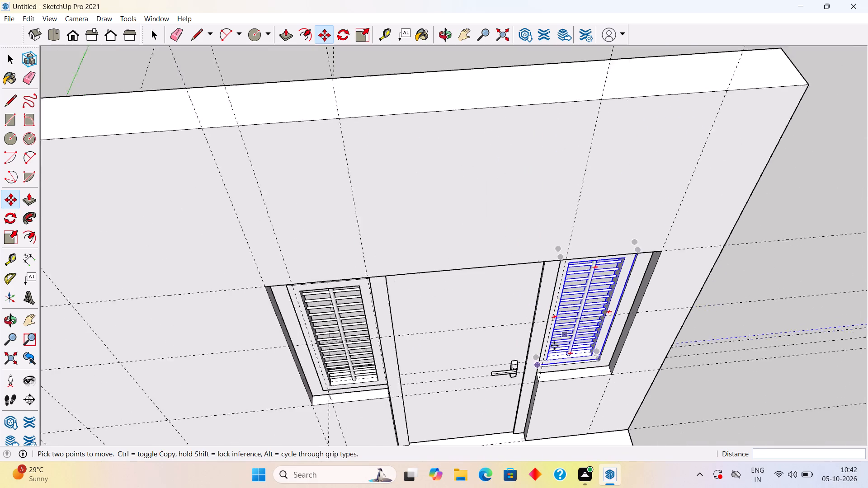
key("space")
scroll(366, 365, "up", 12)
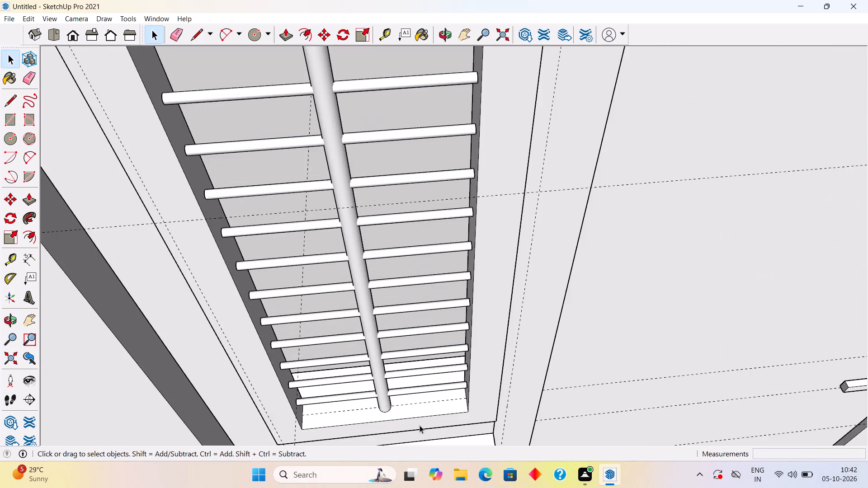
scroll(420, 425, "up", 3)
middle_click_drag(406, 397, 420, 310)
left_click(463, 375)
scroll(503, 397, "up", 8)
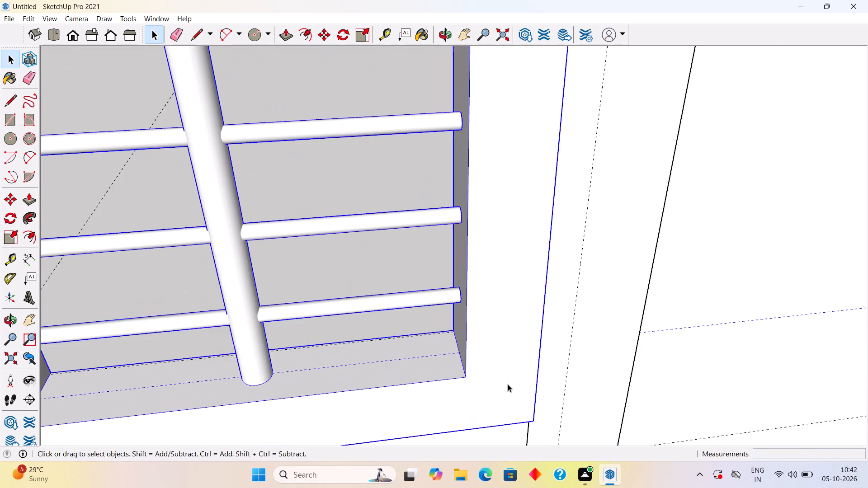
middle_click_drag(468, 384, 303, 293)
key("m")
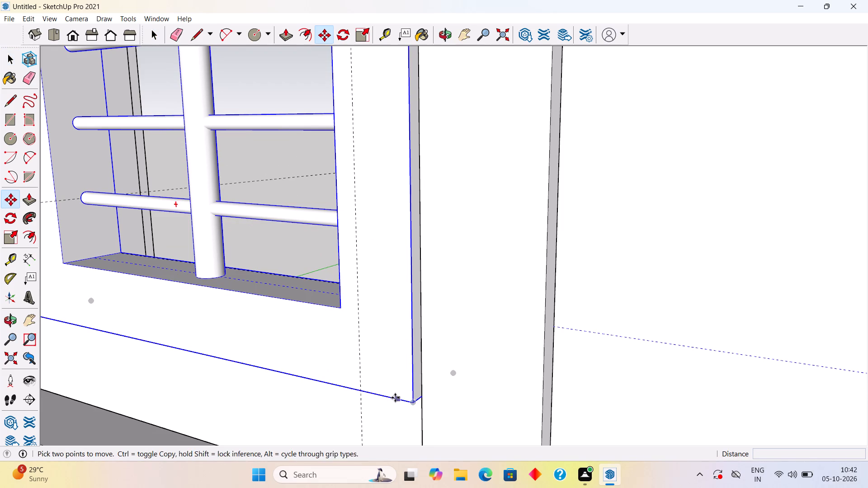
left_click(412, 404)
scroll(443, 382, "up", 5)
middle_click_drag(443, 382, 568, 362)
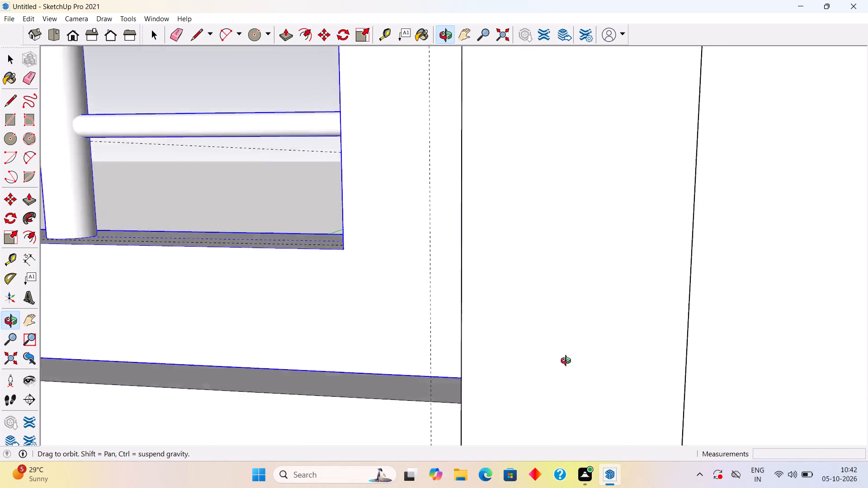
middle_click_drag(568, 362, 740, 345)
scroll(521, 367, "up", 1)
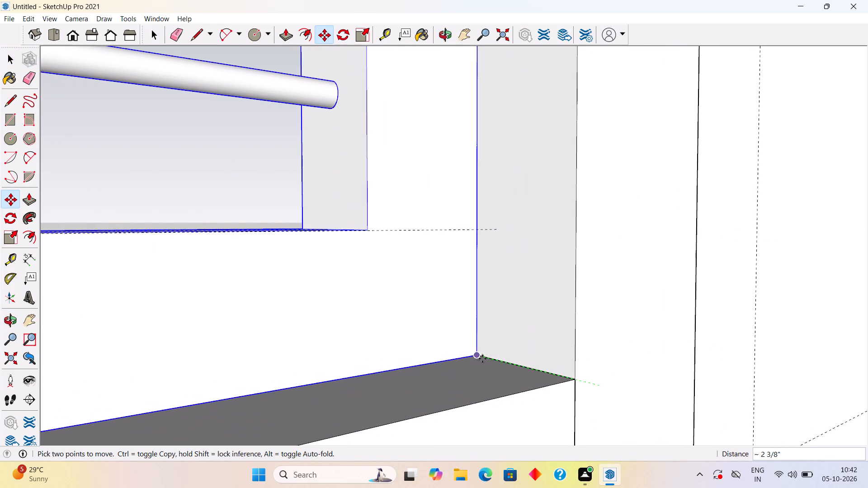
left_click(483, 359)
scroll(486, 361, "down", 14)
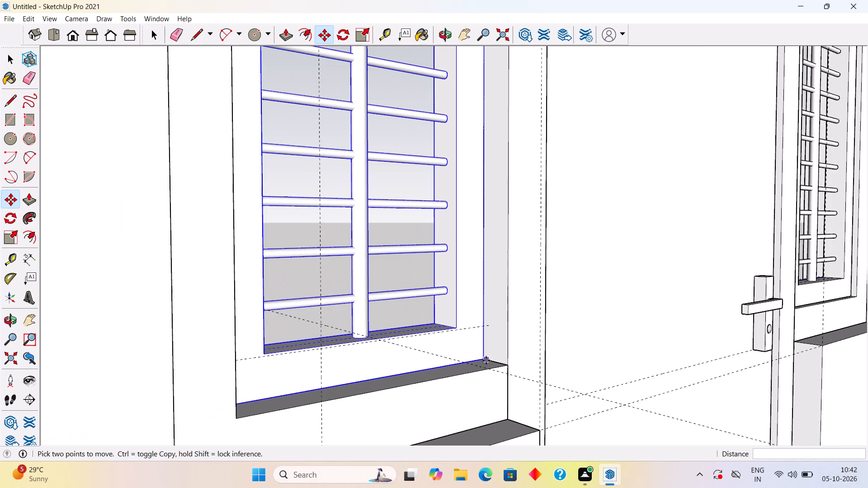
key("space")
scroll(486, 359, "down", 11)
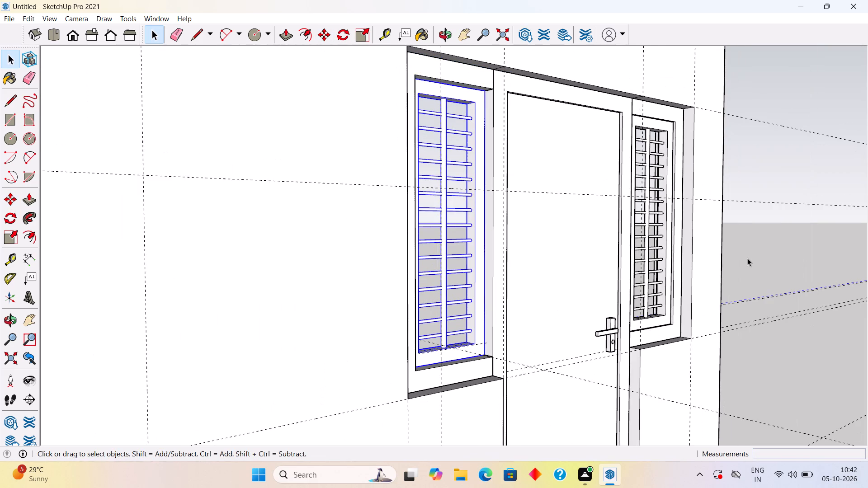
left_click(753, 255)
Group the door panel, door frame, lever handle and both windows' outer and inner barred frames together.
middle_click_drag(670, 275, 330, 377)
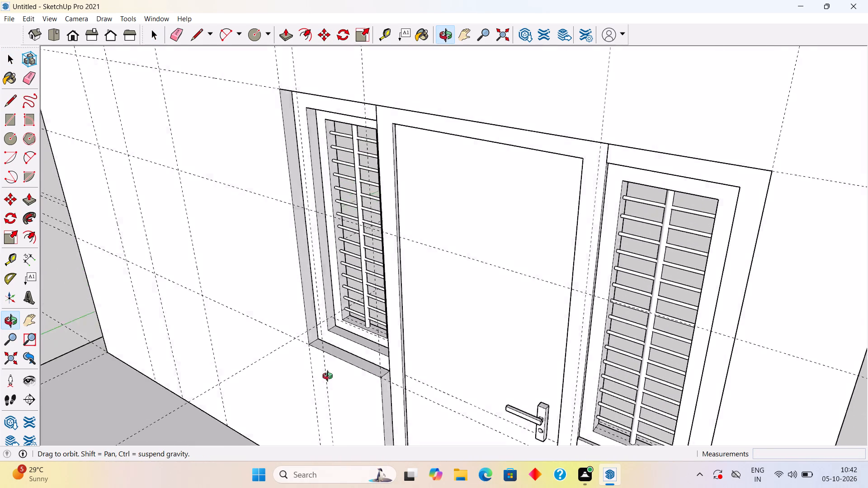
middle_click_drag(330, 377, 469, 267)
scroll(470, 267, "down", 6)
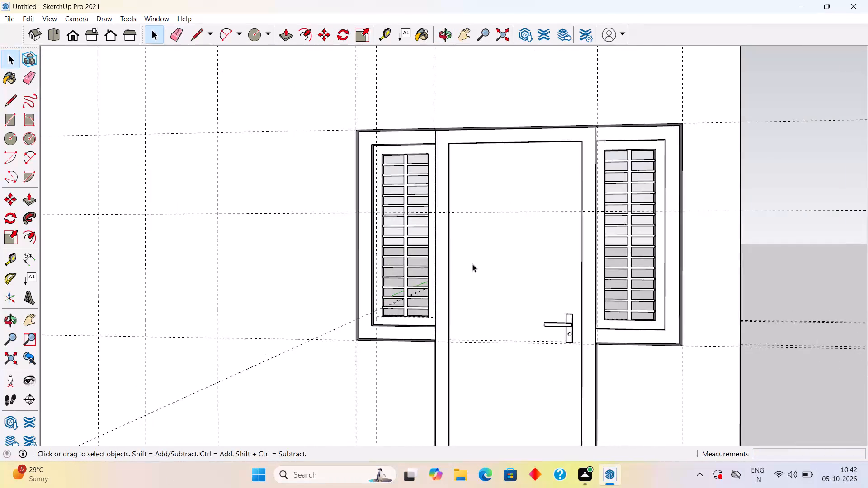
scroll(472, 264, "down", 3)
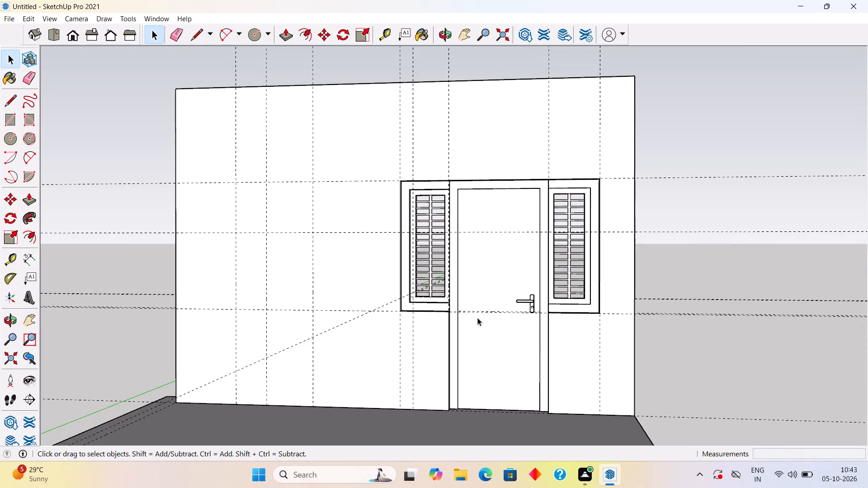
left_click(479, 324)
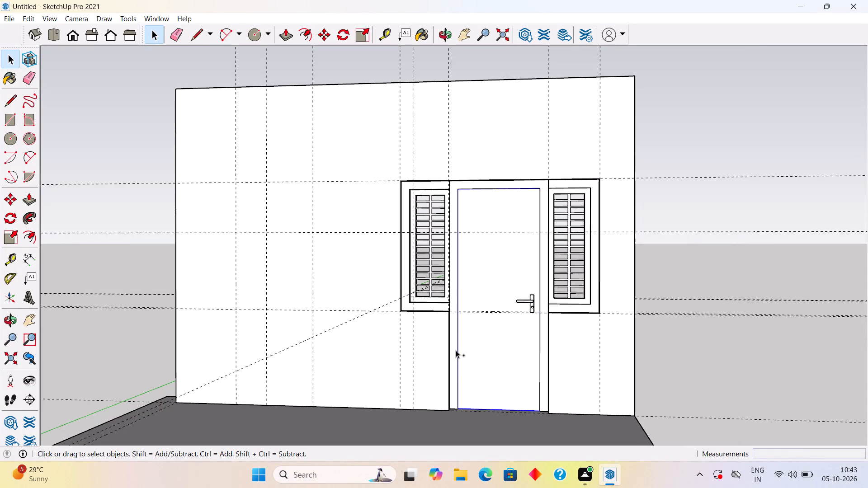
left_click(456, 352, "ctrl")
left_click(439, 308, "ctrl")
left_click(437, 298, "ctrl")
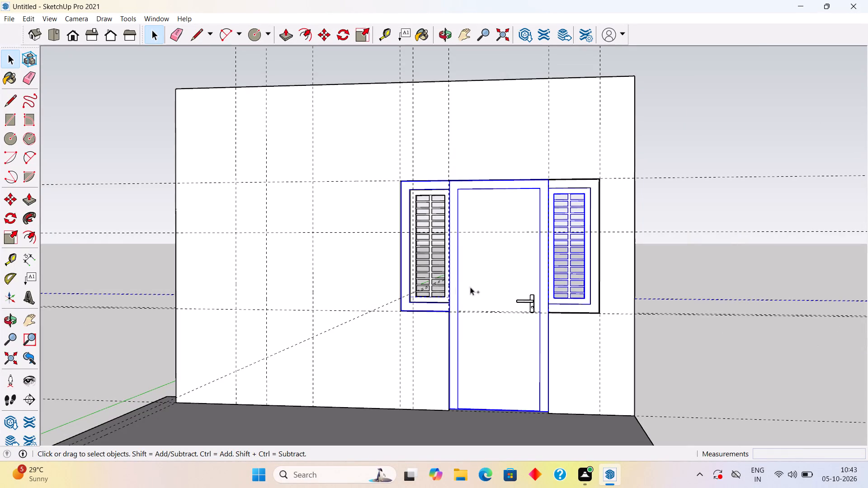
left_click(431, 248, "ctrl")
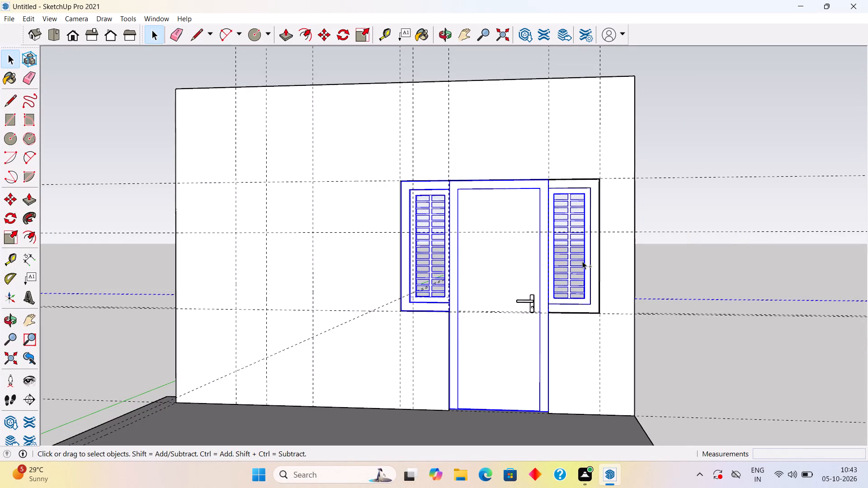
left_click(594, 274, "ctrl")
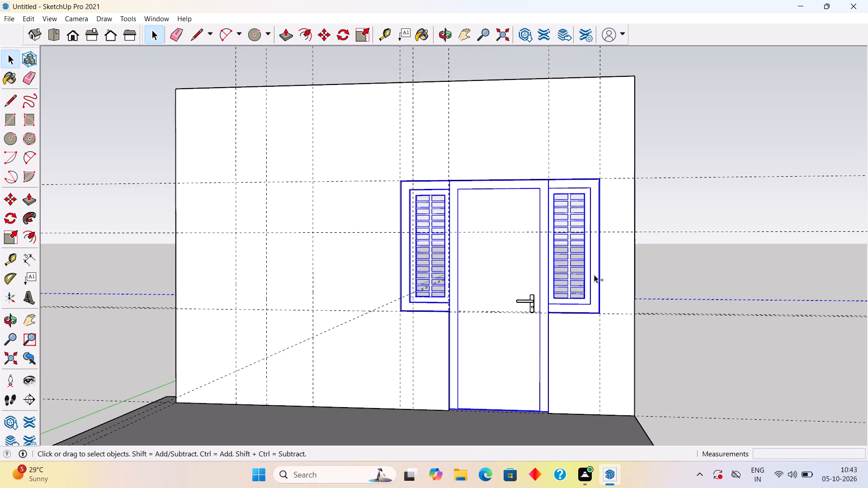
left_click(531, 307, "ctrl")
scroll(532, 304, "up", 6, "ctrl")
right_click(520, 263, "ctrl")
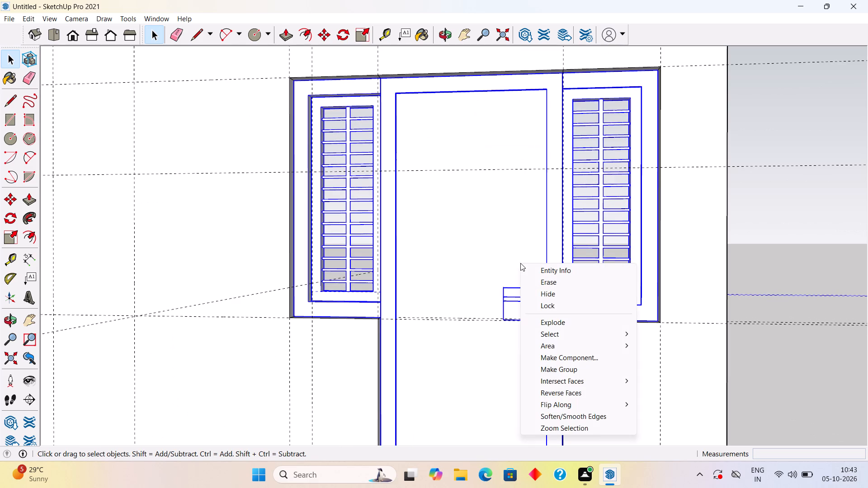
left_click(558, 371)
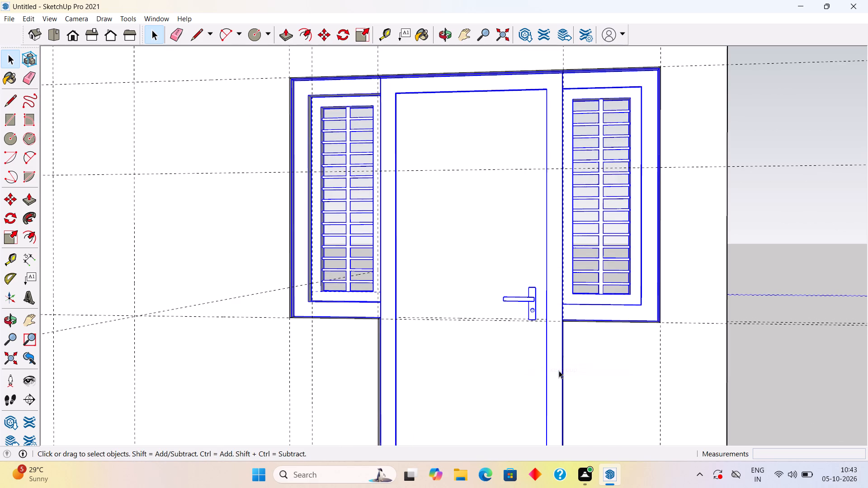
scroll(563, 342, "down", 12)
left_click(703, 215)
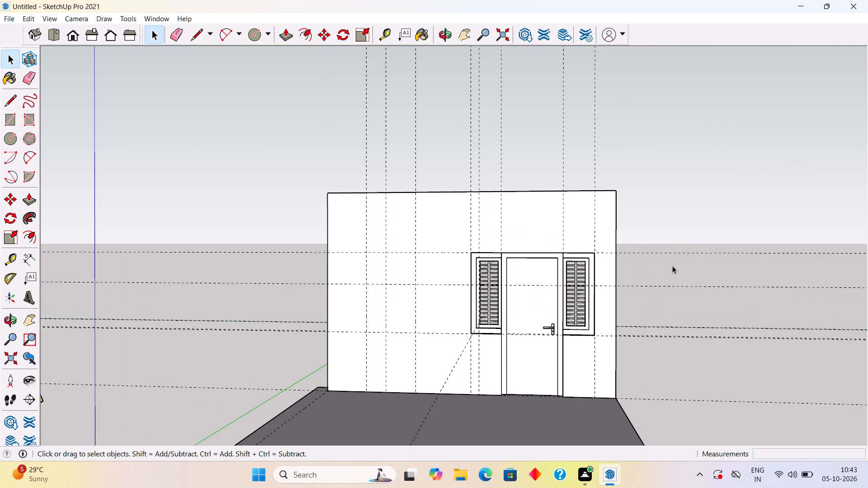
Examine the grouped door and windows from above and from the side, including the window sills and recess depths up close.
scroll(554, 380, "up", 6)
middle_click_drag(527, 230, 580, 465)
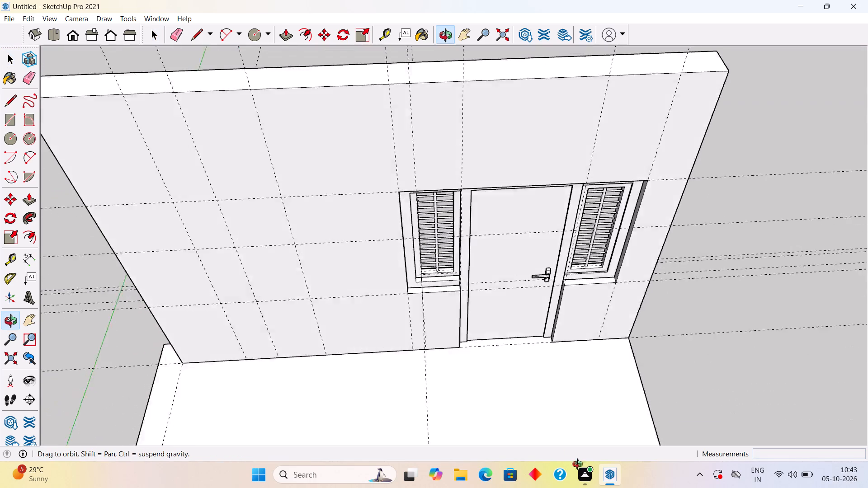
middle_click_drag(580, 465, 263, 363)
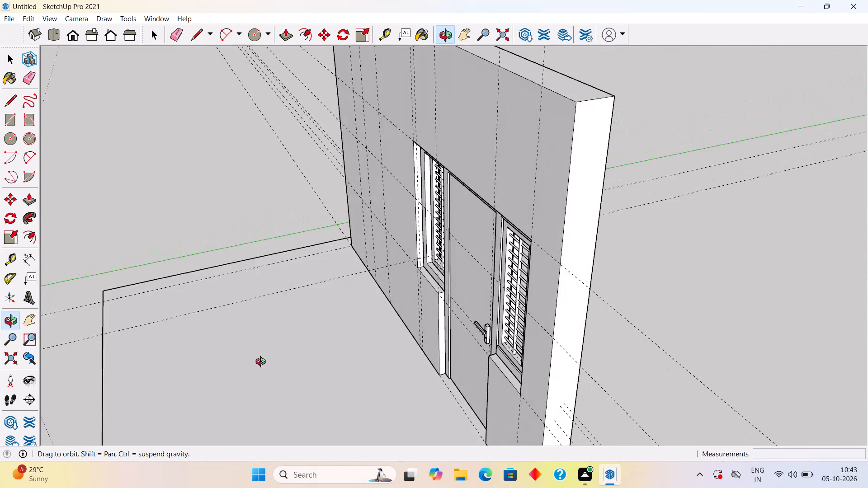
middle_click_drag(263, 363, 327, 361)
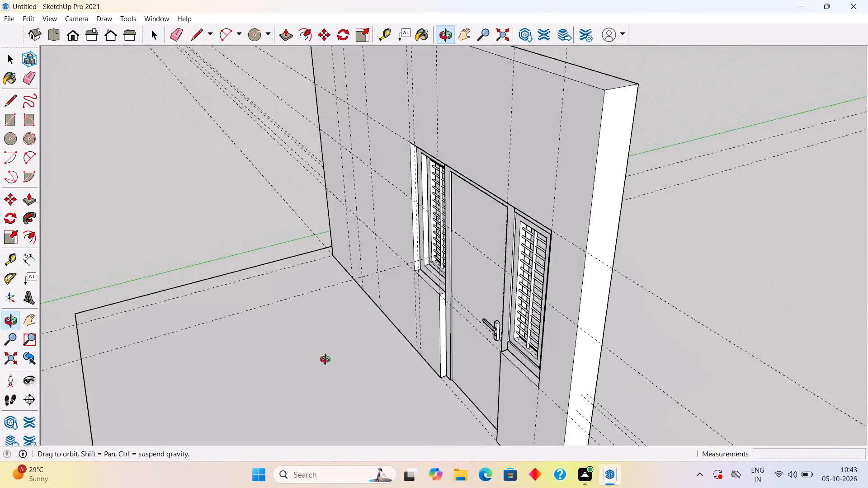
middle_click_drag(327, 361, 319, 421)
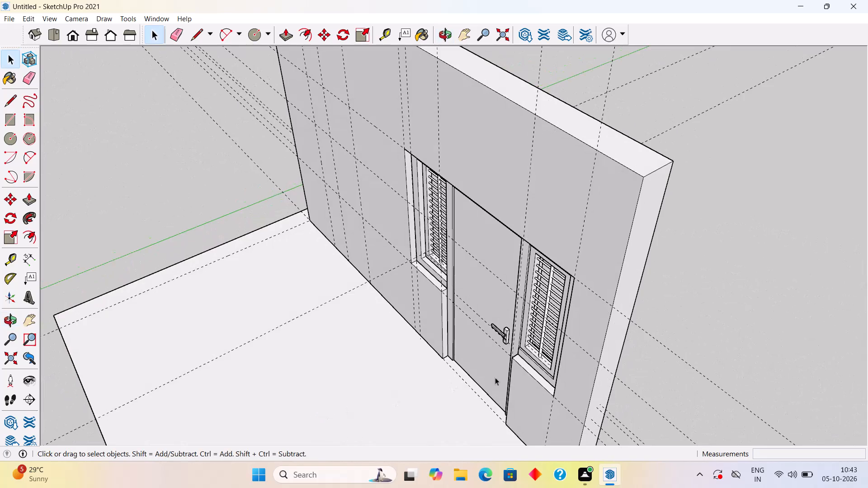
middle_click_drag(451, 376, 408, 368)
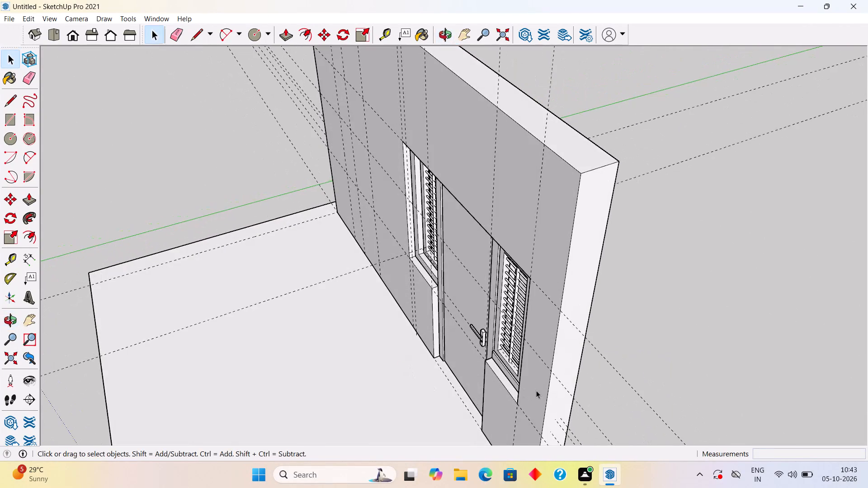
scroll(552, 378, "up", 7)
scroll(485, 375, "up", 11)
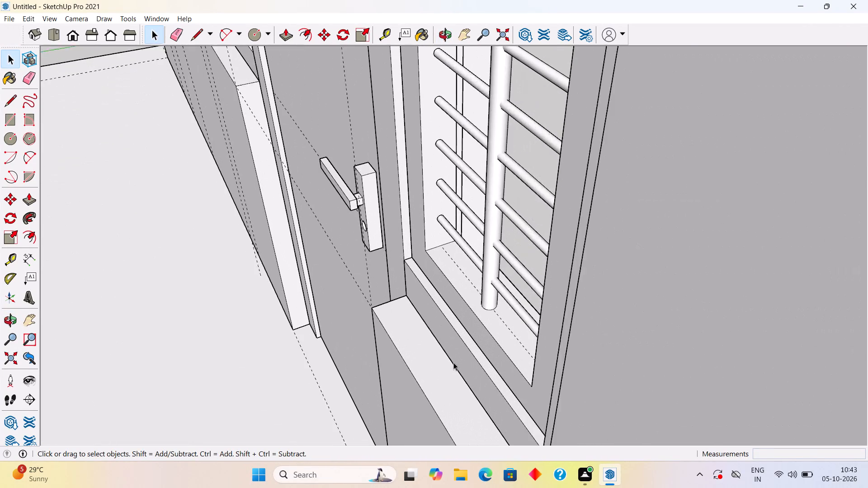
scroll(453, 362, "up", 1)
scroll(402, 266, "down", 6)
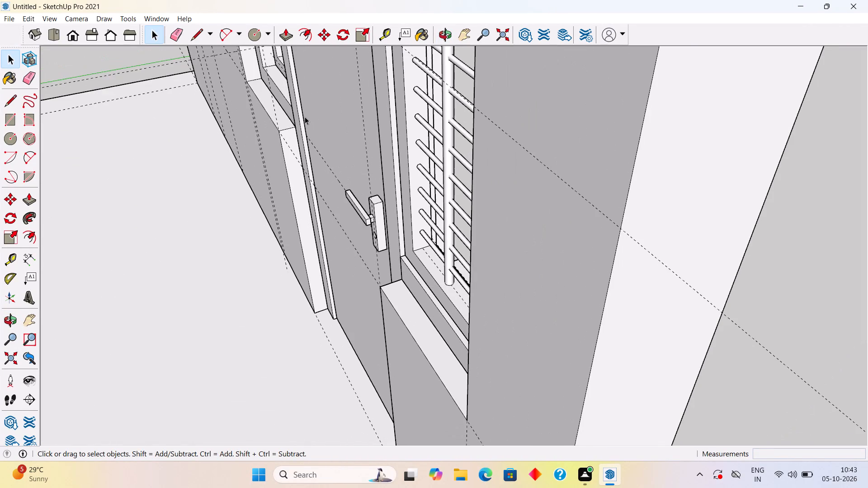
middle_click_drag(305, 117, 401, 160)
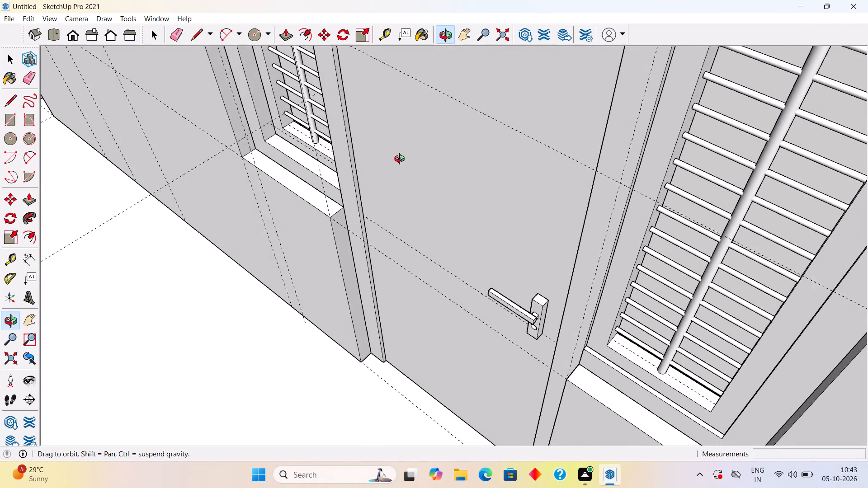
middle_click_drag(401, 160, 442, 177)
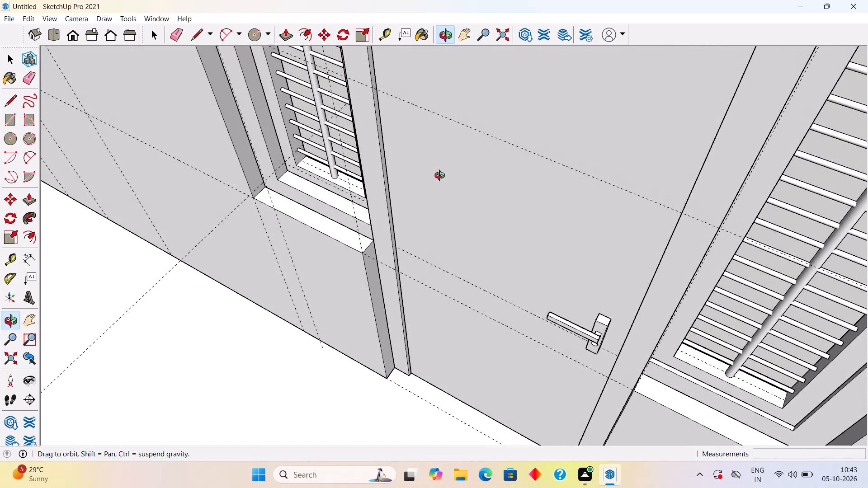
middle_click_drag(442, 177, 432, 107)
scroll(429, 124, "down", 3)
middle_click_drag(727, 147, 738, 298)
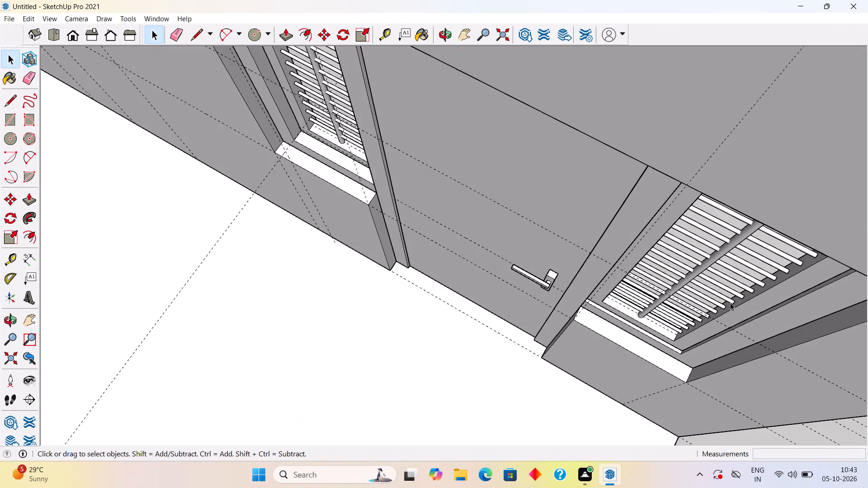
Inside the door-and-window group, move the handle-side window's inner barred frame about 1 7/16" further straight back from its lower outer corner.
scroll(708, 328, "up", 12)
triple_click(739, 313)
left_click(739, 314)
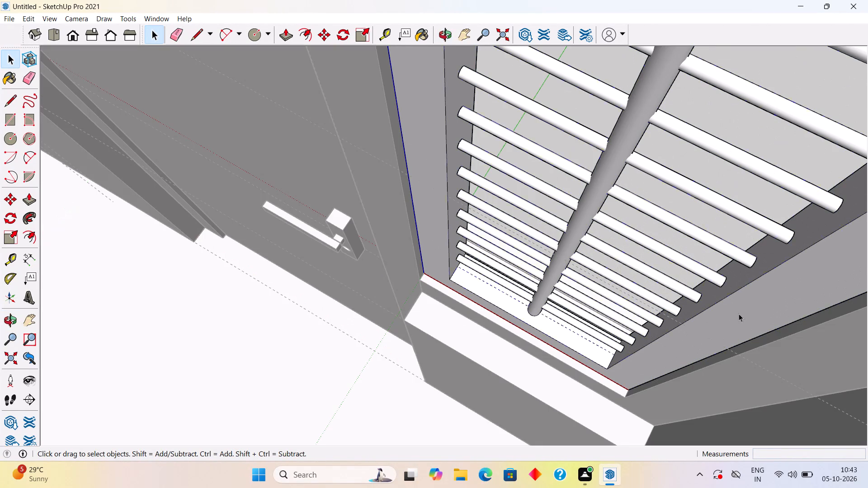
left_click(739, 314)
scroll(700, 368, "up", 1)
middle_click_drag(711, 351, 818, 225)
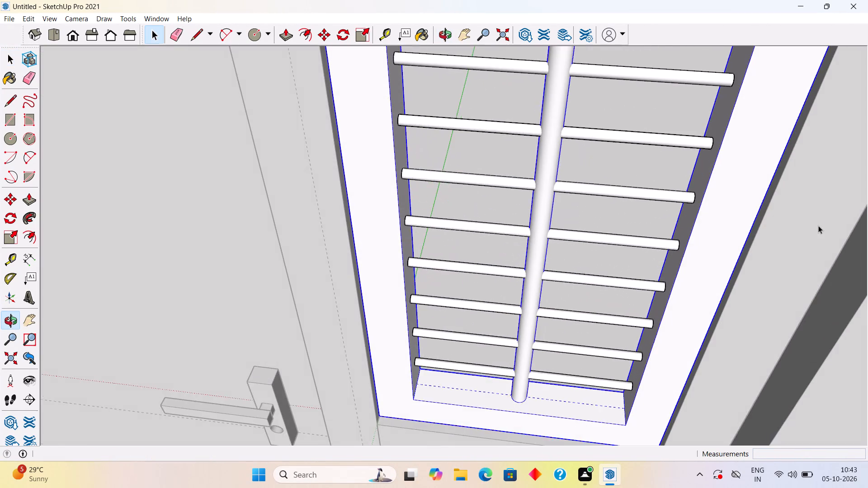
scroll(818, 248, "down", 10)
scroll(737, 374, "up", 7)
scroll(709, 309, "up", 6)
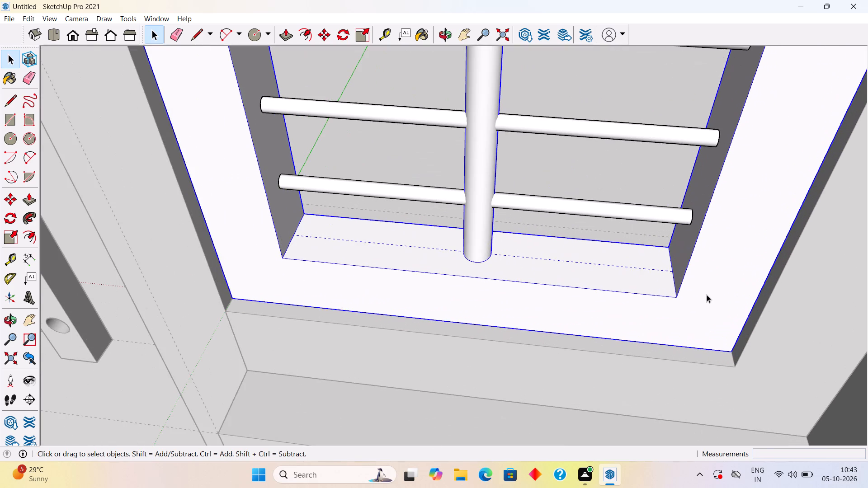
middle_click_drag(724, 361, 735, 463)
scroll(740, 369, "up", 5)
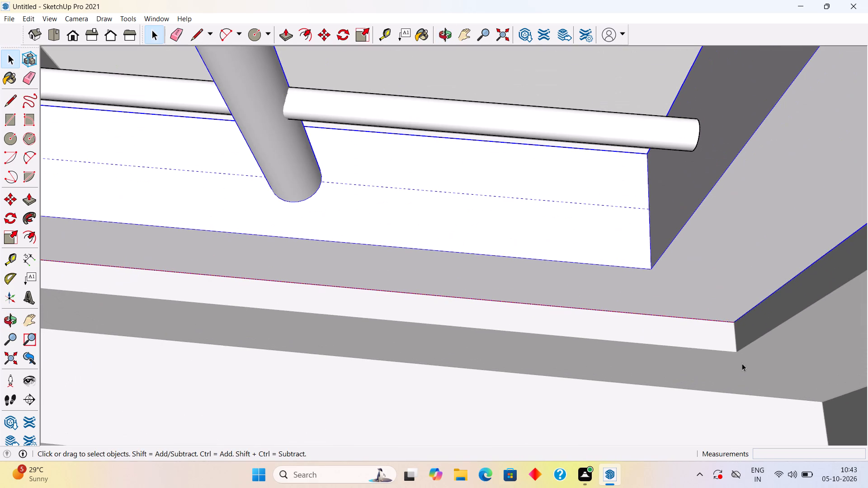
key("m")
left_click(736, 324)
scroll(736, 322, "up", 1)
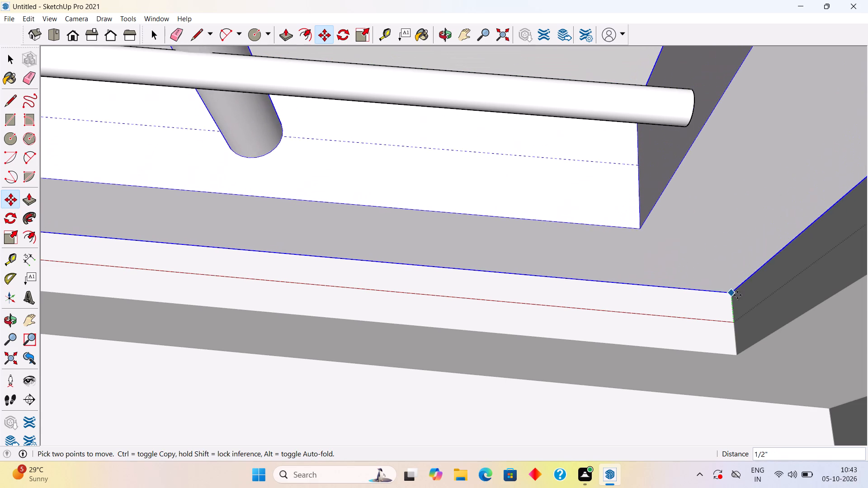
scroll(736, 313, "up", 15)
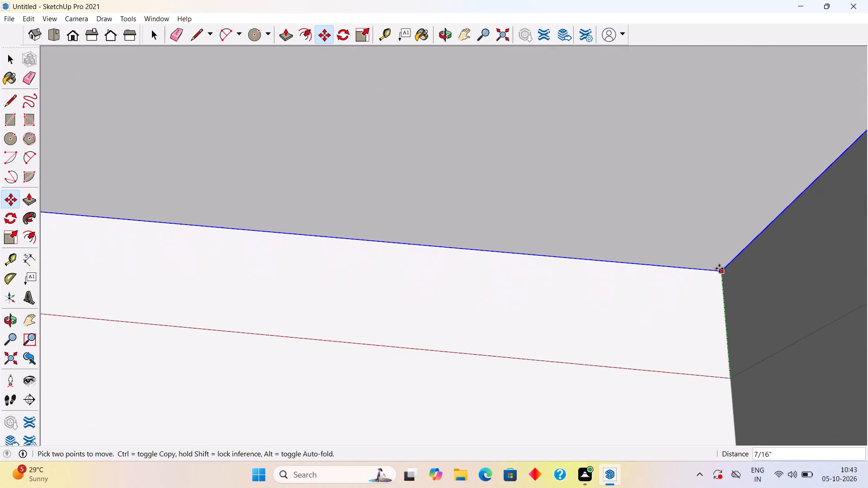
scroll(719, 268, "up", 11)
scroll(709, 158, "down", 2)
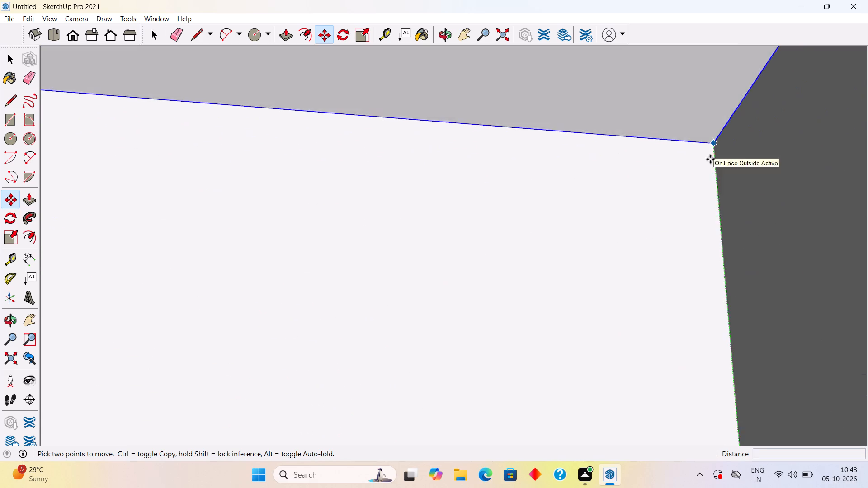
scroll(710, 159, "down", 20)
scroll(710, 159, "down", 20)
scroll(710, 159, "down", 1)
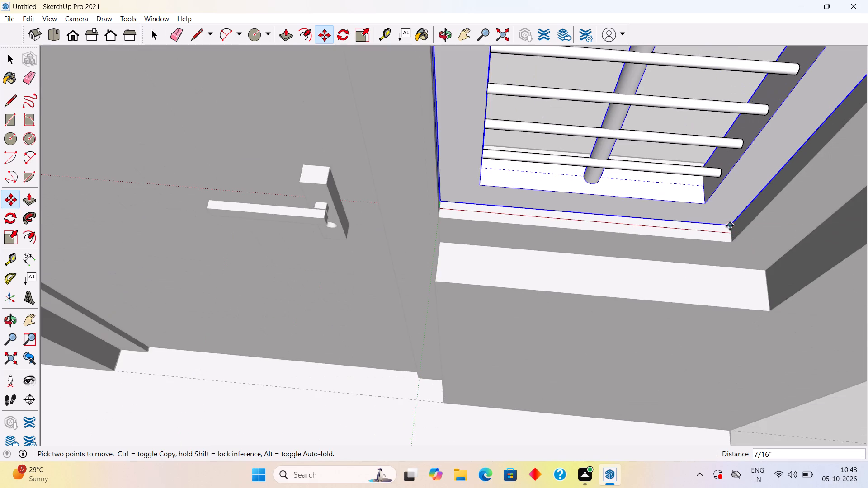
scroll(730, 226, "down", 8)
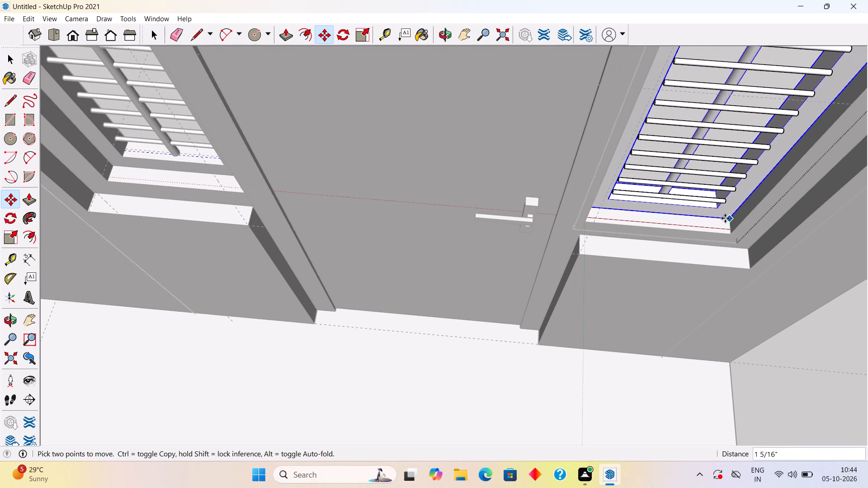
left_click(731, 214)
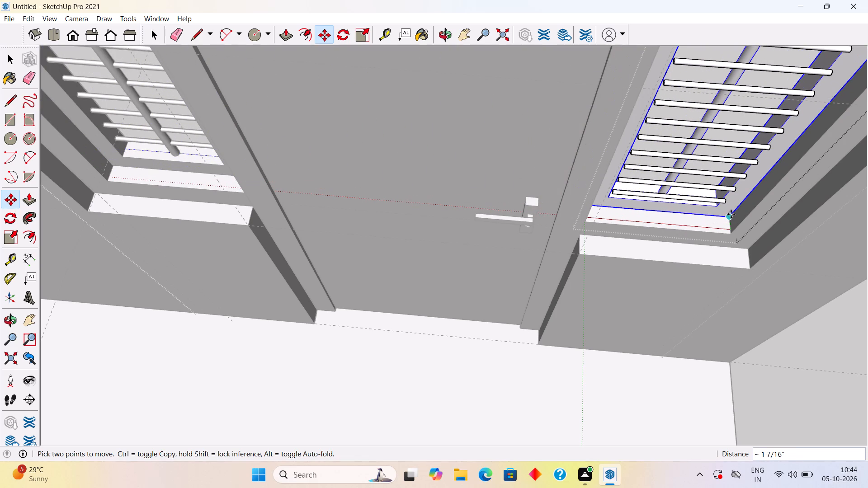
scroll(734, 214, "down", 7)
key("space")
scroll(734, 214, "down", 4)
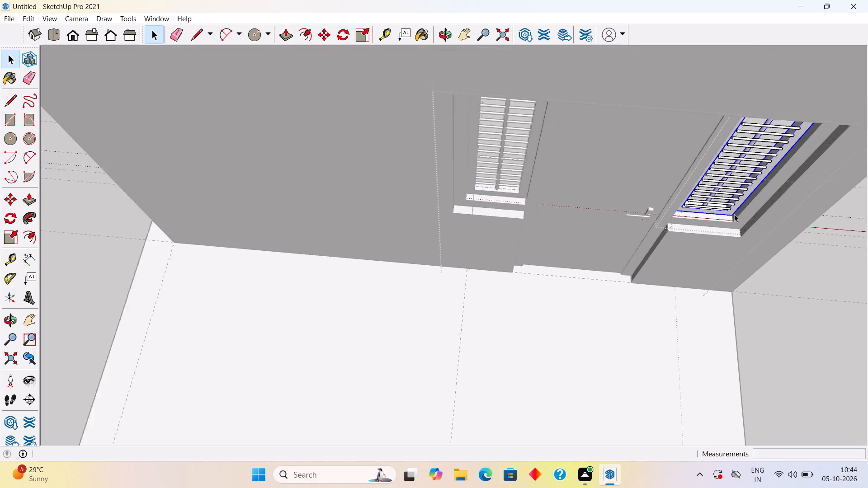
scroll(734, 214, "down", 2)
left_click(799, 350)
Examine the window frames' recess up close from both faces of the wall, leave group editing, and view the whole door wall.
middle_click_drag(737, 217, 667, 132)
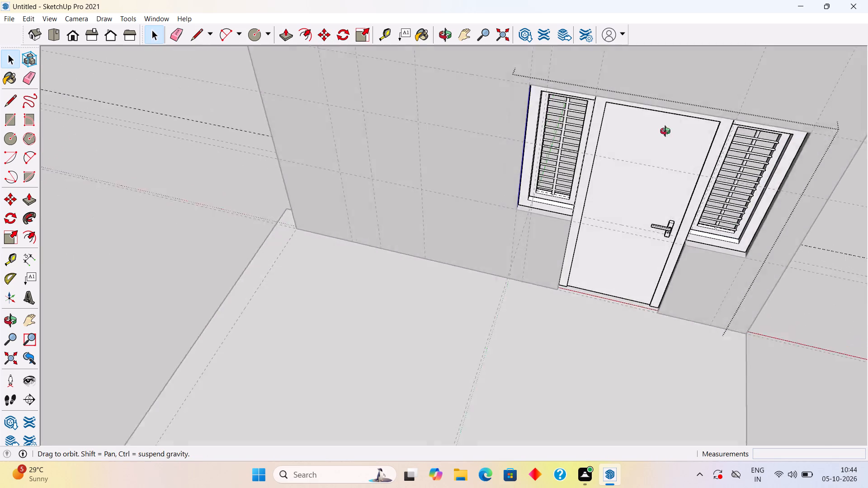
middle_click_drag(667, 132, 609, 123)
middle_click_drag(836, 246, 315, 139)
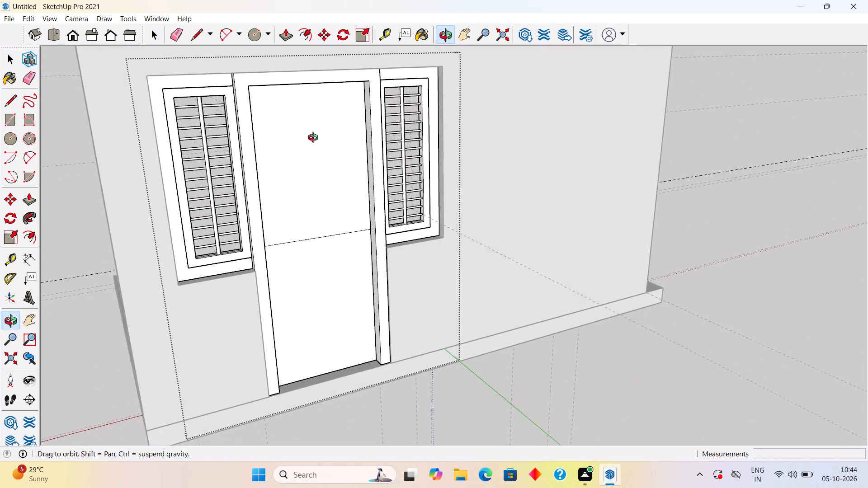
middle_click_drag(315, 139, 316, 139)
scroll(251, 279, "up", 3)
scroll(206, 253, "up", 8)
middle_click_drag(207, 253, 206, 230)
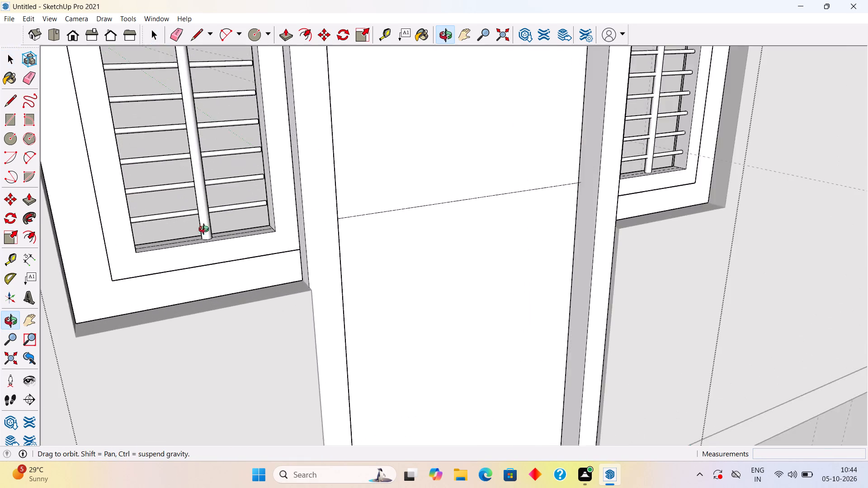
middle_click_drag(206, 230, 274, 276)
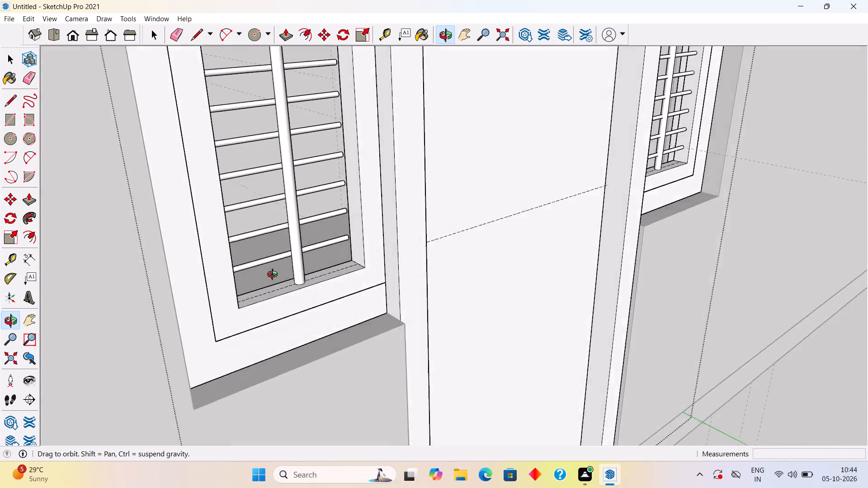
middle_click_drag(274, 276, 215, 259)
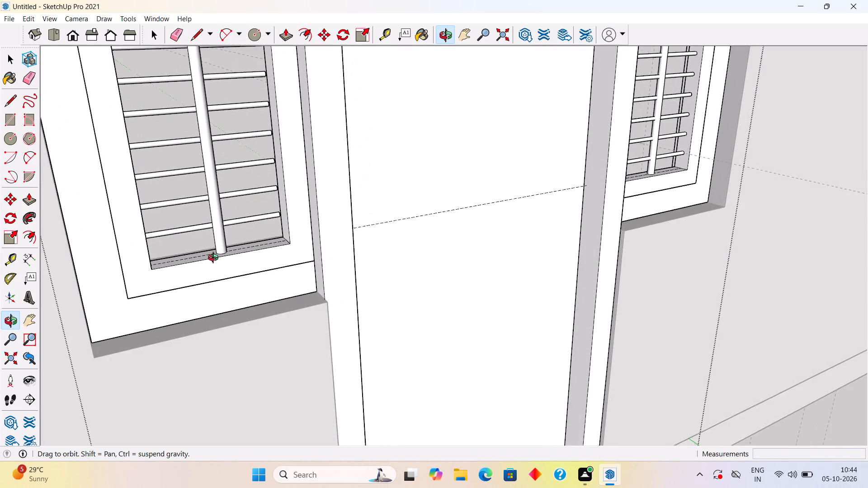
middle_click_drag(215, 259, 662, 244)
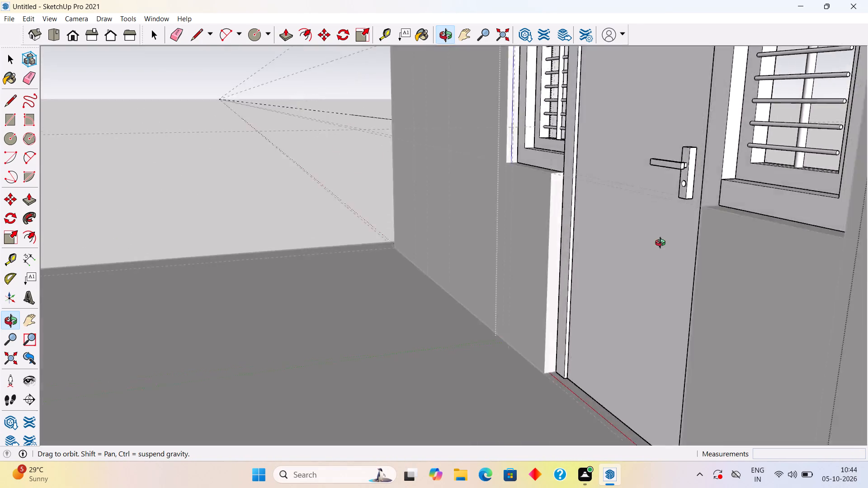
middle_click_drag(662, 244, 744, 262)
scroll(744, 262, "down", 9)
middle_click_drag(745, 328, 835, 225)
left_click(844, 153)
scroll(662, 145, "down", 6)
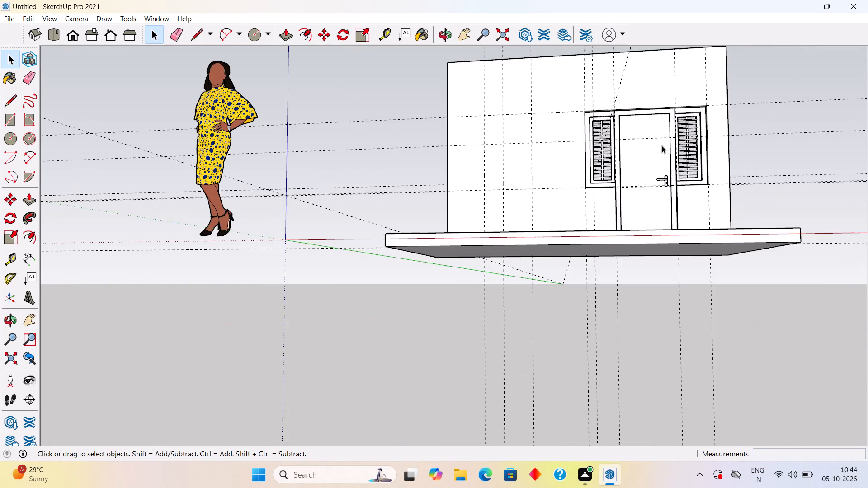
middle_click_drag(661, 145, 682, 225)
scroll(682, 225, "down", 5)
scroll(616, 88, "up", 12)
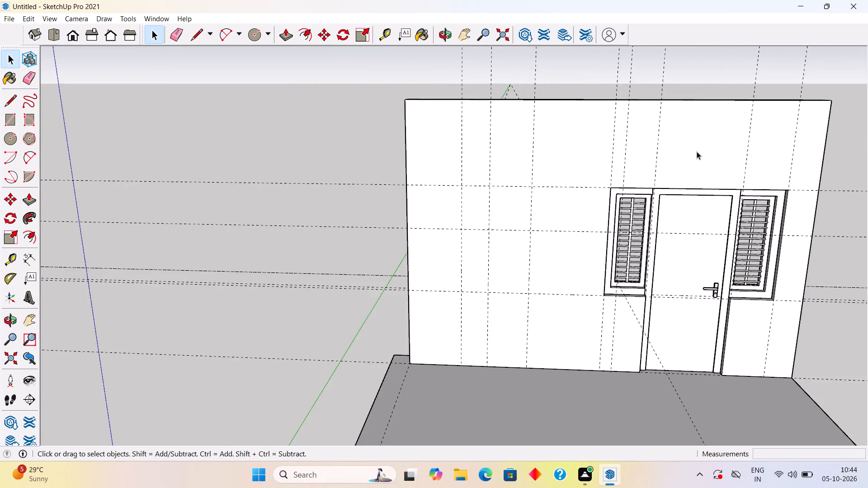
scroll(697, 151, "up", 2)
middle_click_drag(704, 201, 685, 106)
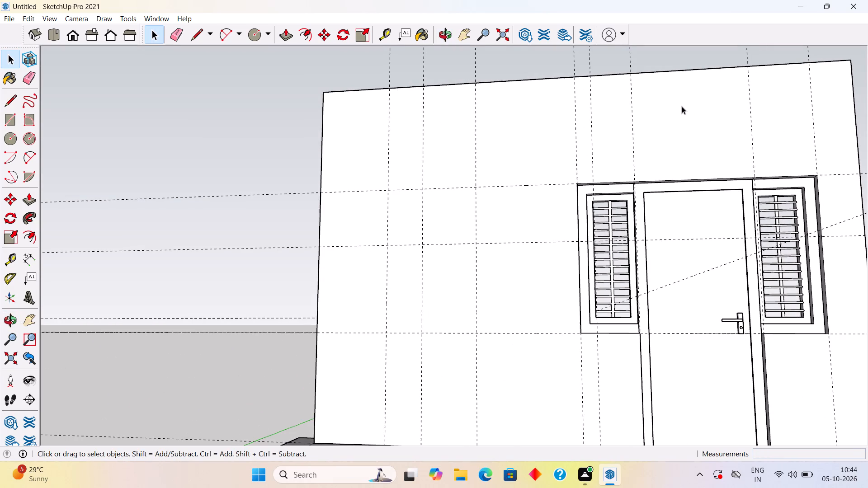
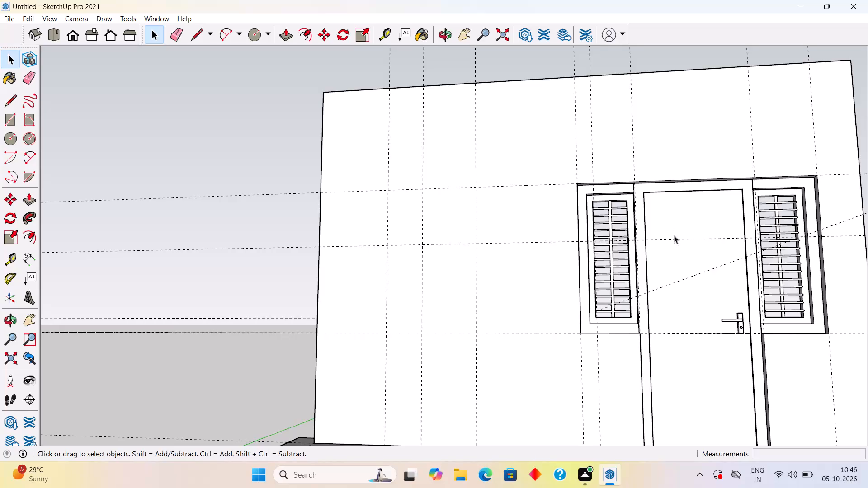
Delete all construction guides from the model around the wall, door and shuttered windows.
scroll(662, 215, "down", 5)
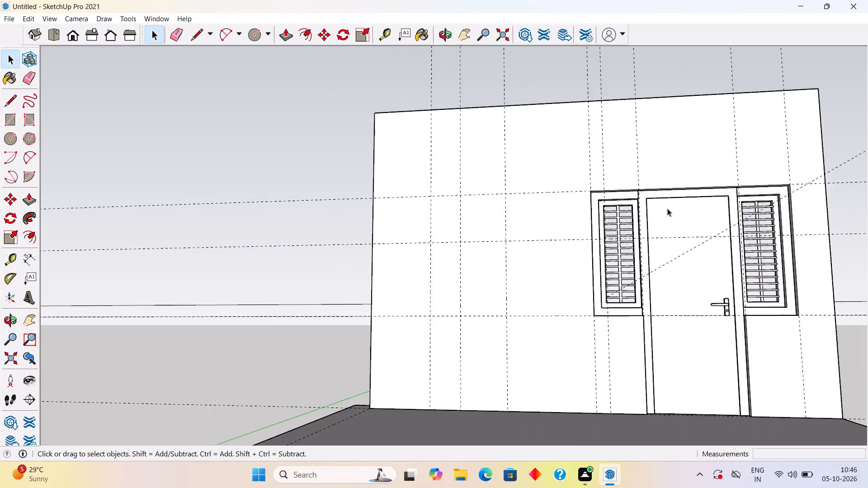
scroll(667, 208, "down", 5)
scroll(781, 288, "down", 1)
middle_click_drag(788, 343, 789, 425)
scroll(789, 422, "up", 1)
scroll(736, 215, "up", 4)
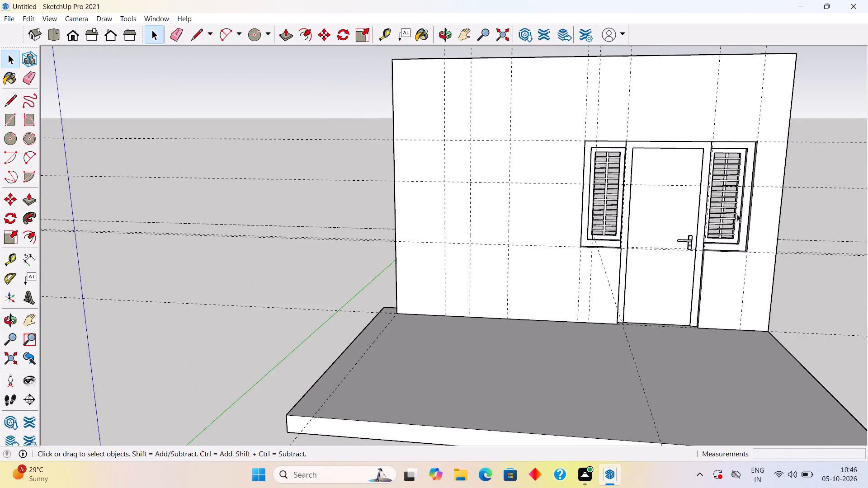
scroll(737, 214, "up", 5)
scroll(738, 212, "down", 7)
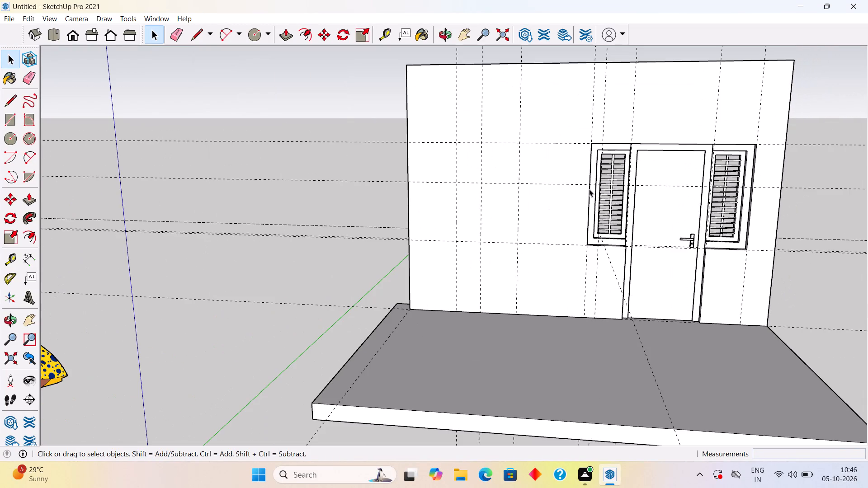
left_click(30, 18)
left_click(89, 120)
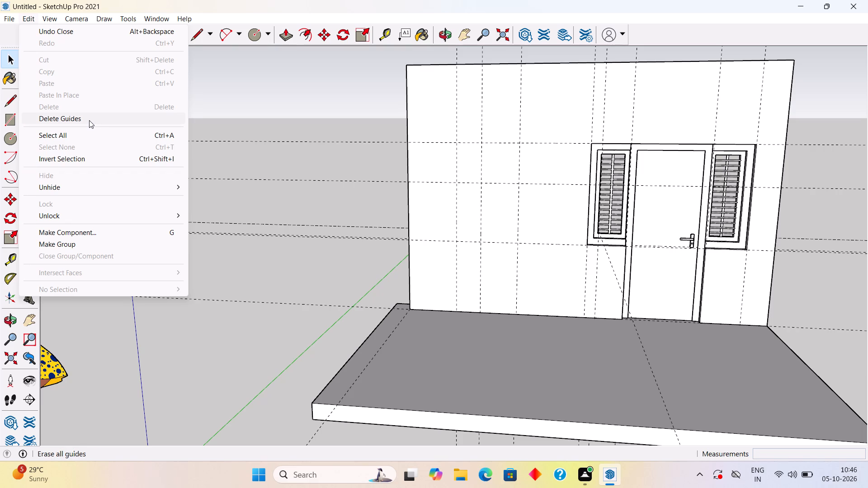
scroll(611, 210, "down", 4)
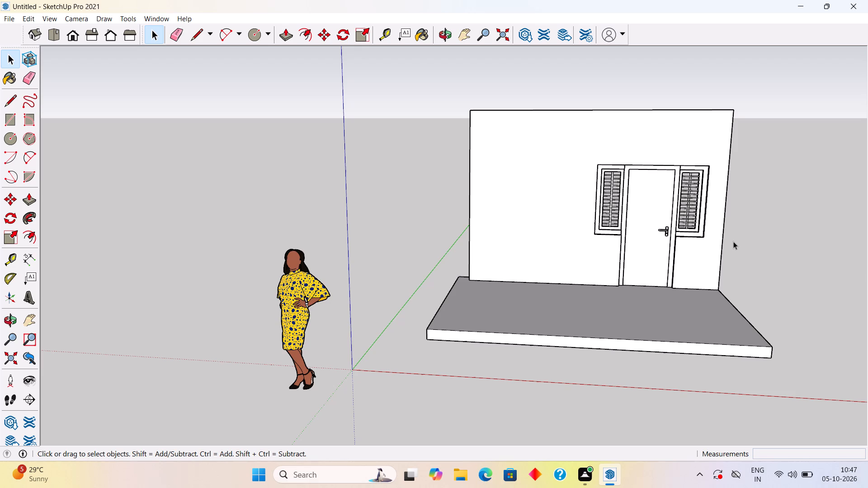
Paint the door and side window unit with the Wood Floor material from the Wood collection.
scroll(689, 236, "up", 3)
scroll(674, 199, "up", 5)
scroll(752, 252, "up", 7)
key("b")
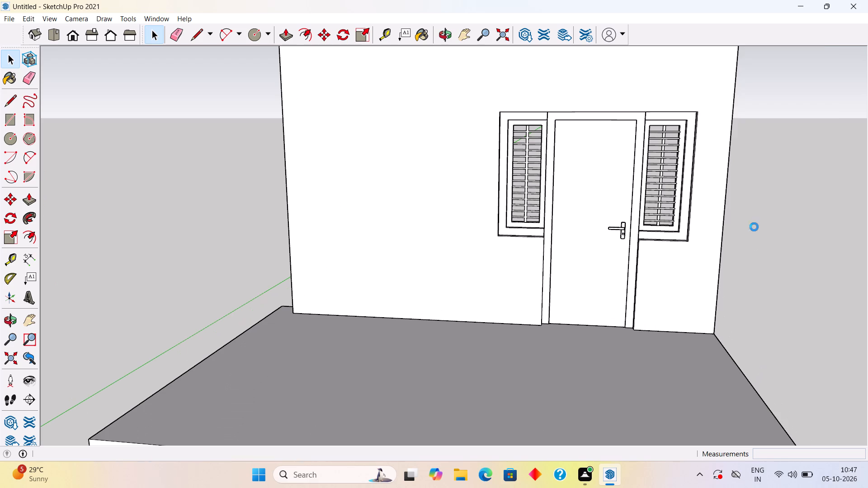
left_click(784, 97)
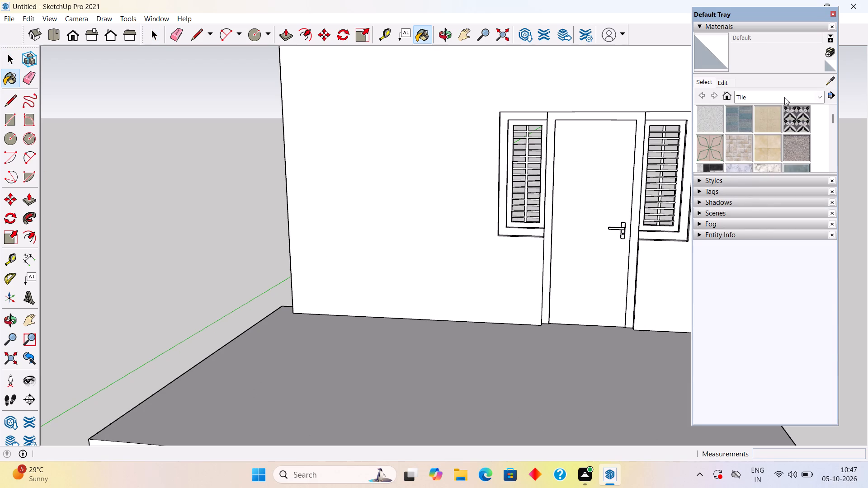
left_click(790, 241)
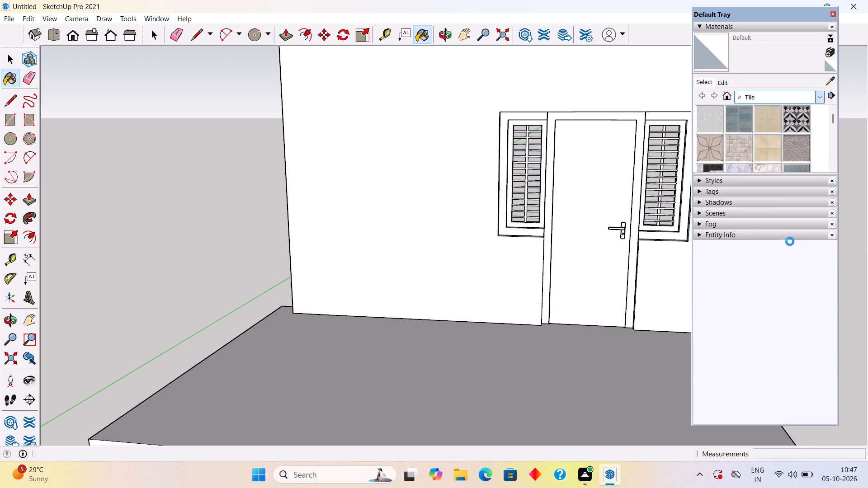
scroll(767, 128, "down", 2)
scroll(767, 128, "up", 2)
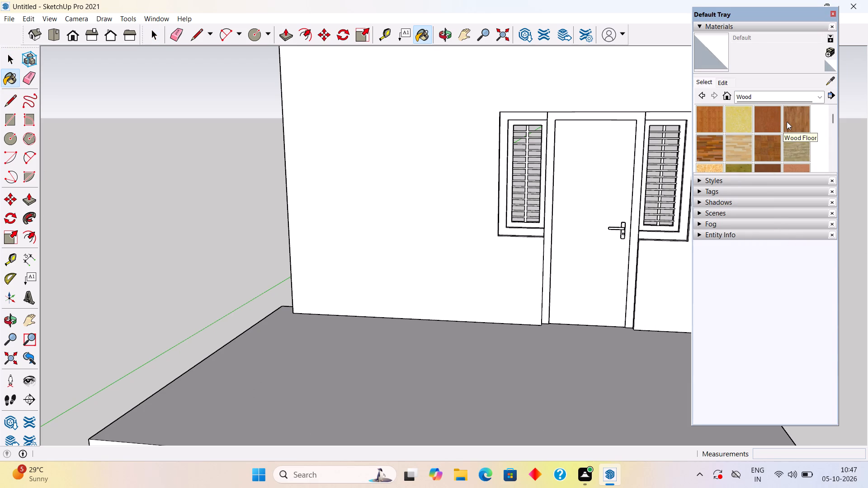
left_click(787, 122)
left_click(626, 195)
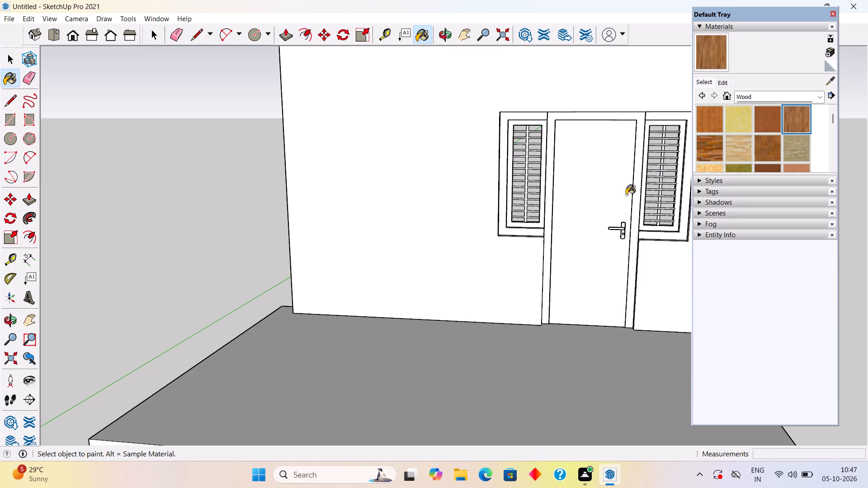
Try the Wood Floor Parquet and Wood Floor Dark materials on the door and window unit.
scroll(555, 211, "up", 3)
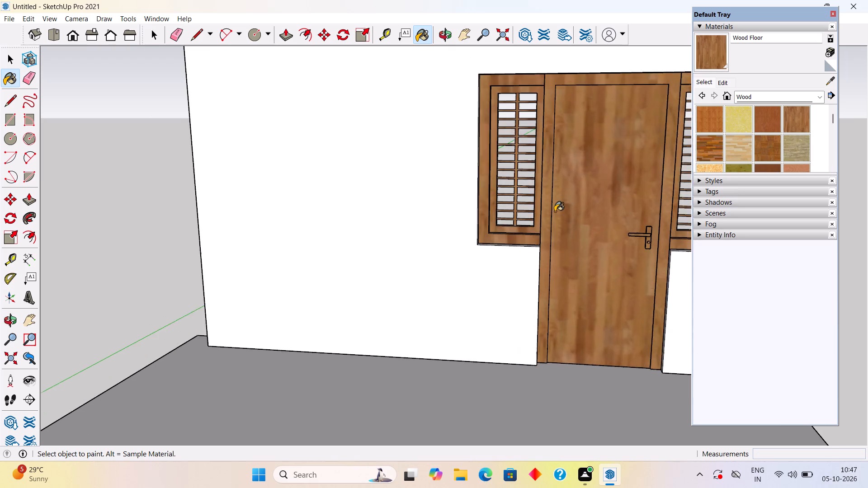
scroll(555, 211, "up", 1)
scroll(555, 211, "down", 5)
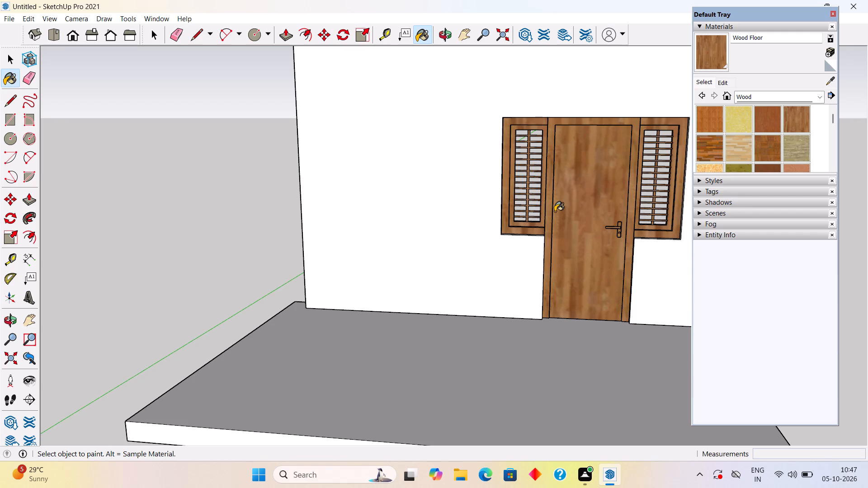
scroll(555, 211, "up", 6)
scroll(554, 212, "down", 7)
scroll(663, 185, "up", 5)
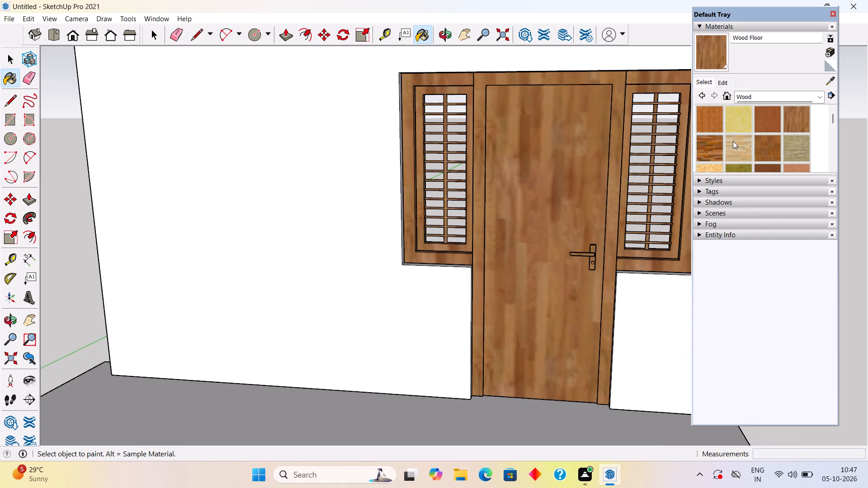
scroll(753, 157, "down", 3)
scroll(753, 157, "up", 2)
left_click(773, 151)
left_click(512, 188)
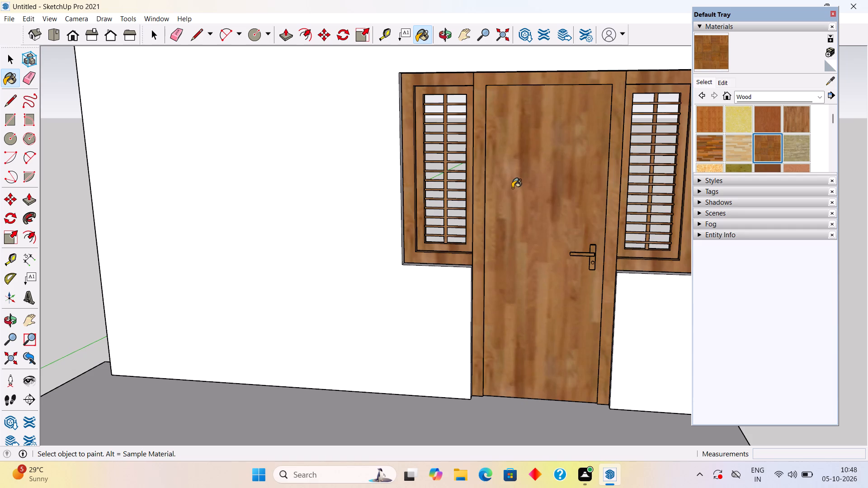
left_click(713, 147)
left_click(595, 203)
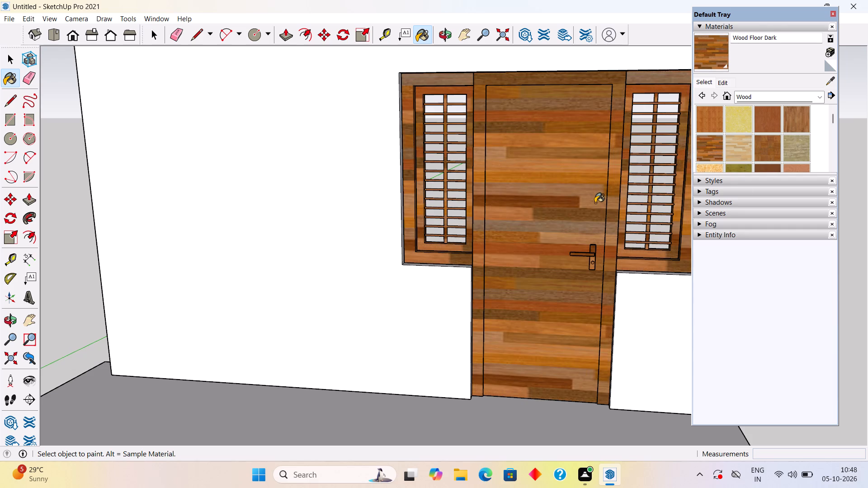
Repaint the door and window unit with the Wood Floor material.
scroll(717, 147, "down", 2)
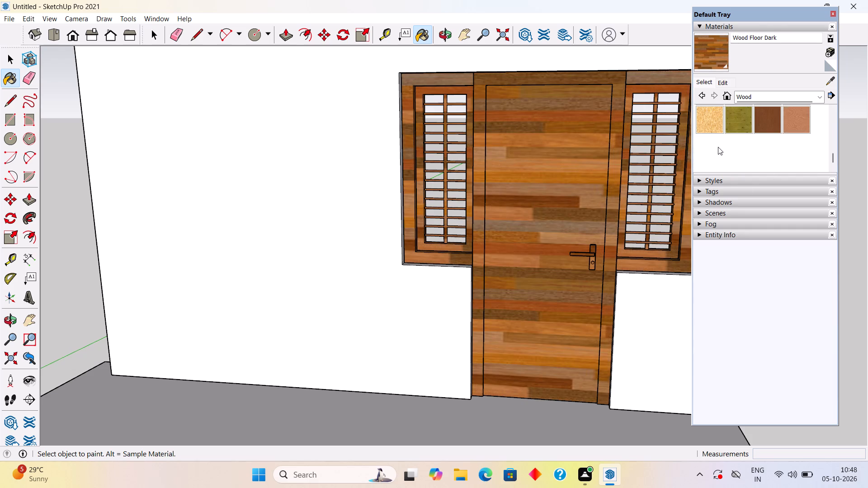
scroll(718, 147, "up", 2)
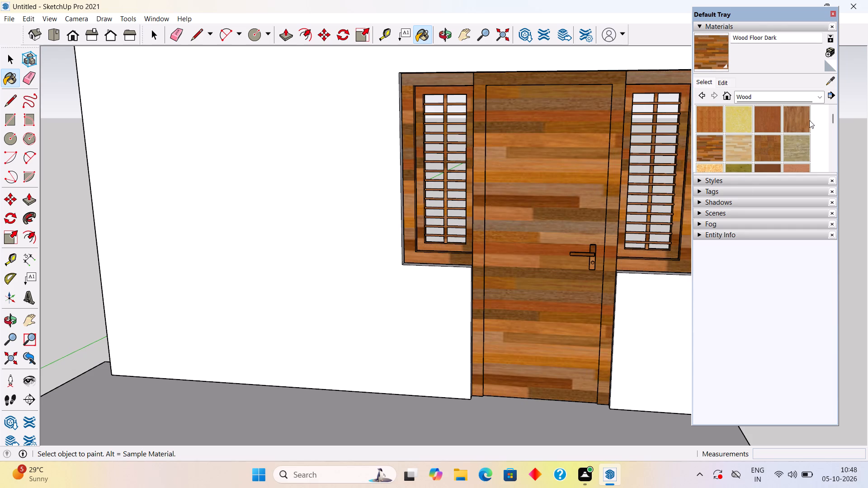
left_click(808, 120)
left_click(581, 203)
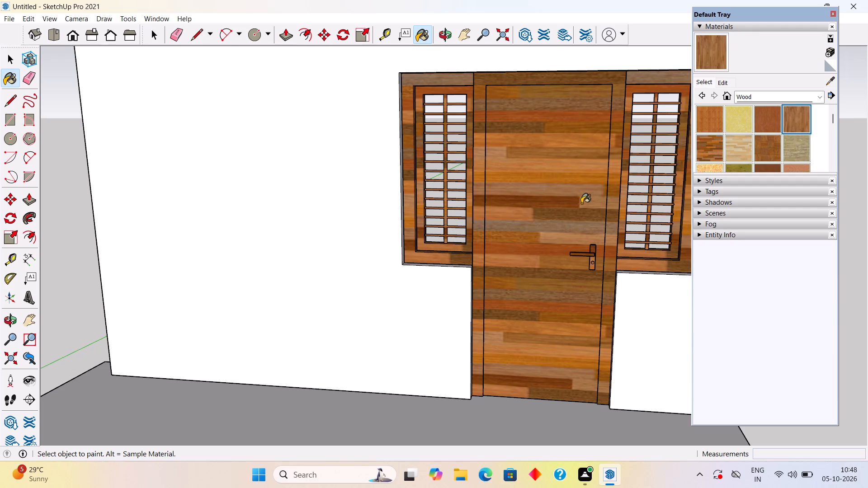
Edit the Wood Floor material's color to a slightly darker medium brown.
scroll(581, 203, "down", 13)
left_click(722, 82)
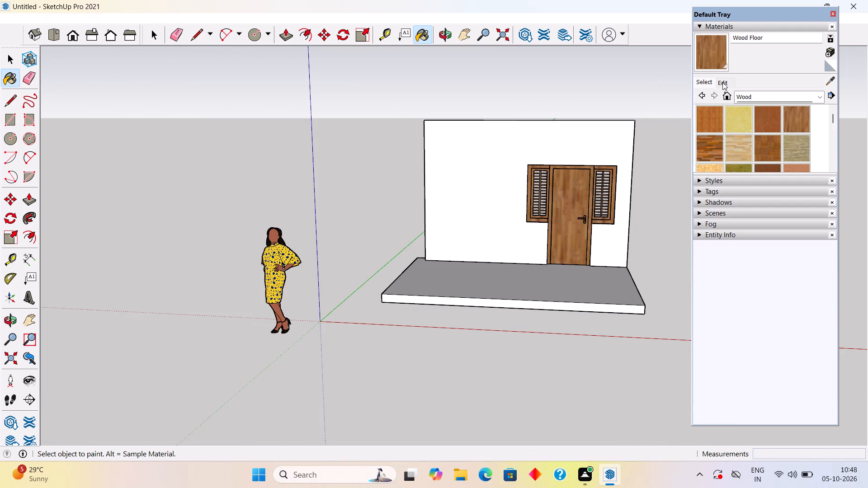
left_click_drag(752, 132, 752, 143)
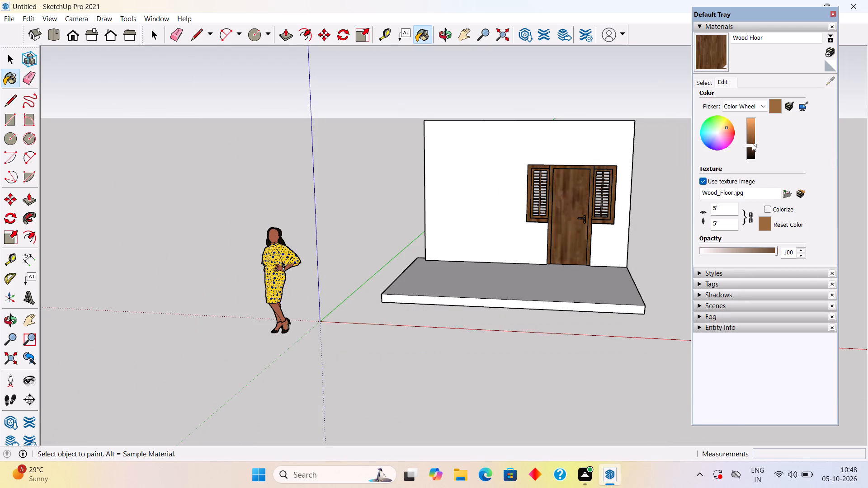
left_click_drag(752, 143, 753, 141)
left_click_drag(753, 141, 752, 137)
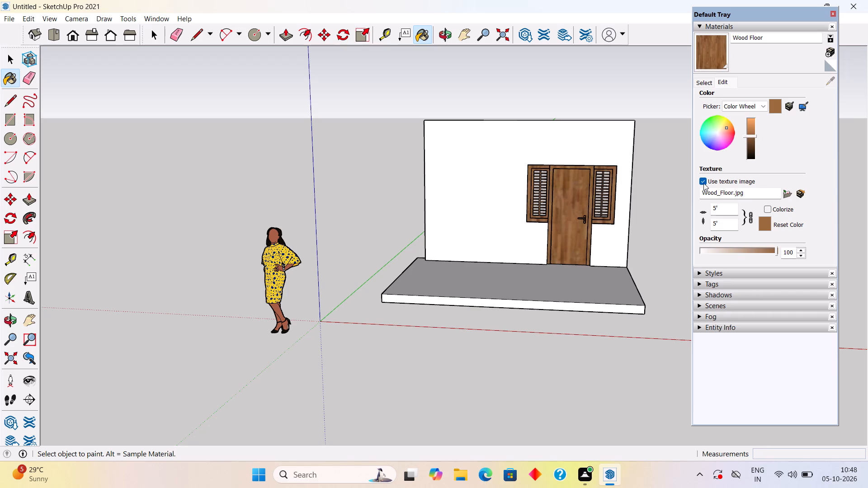
Compare darker and lighter brightness levels for the Wood Floor material on the door unit, settling on a dark brown.
scroll(689, 210, "up", 3)
scroll(609, 218, "up", 10)
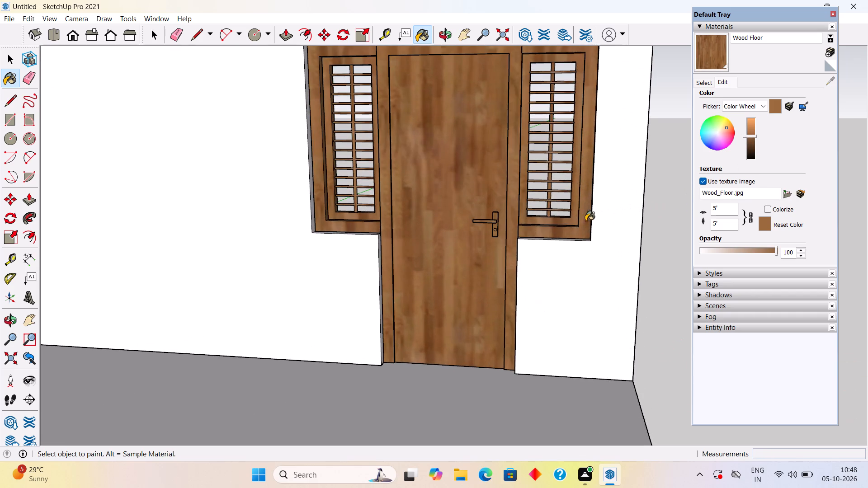
scroll(538, 156, "down", 4)
scroll(479, 60, "up", 2)
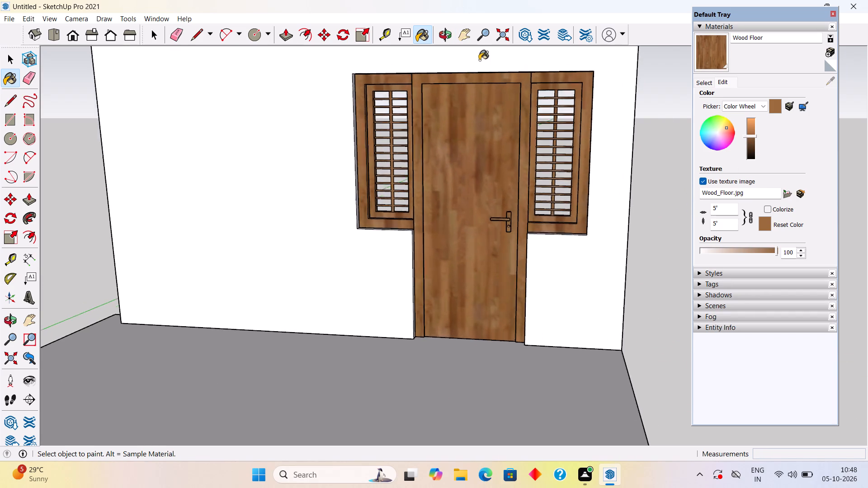
scroll(479, 60, "up", 1)
left_click_drag(752, 136, 750, 157)
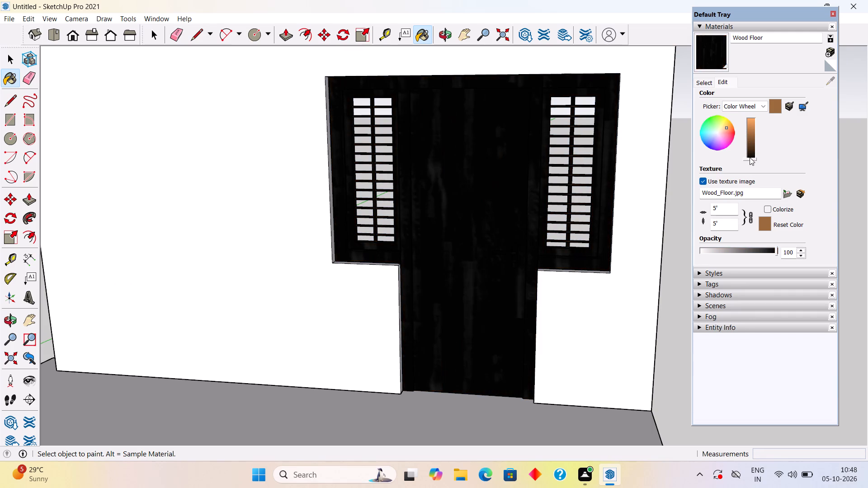
left_click_drag(750, 157, 749, 140)
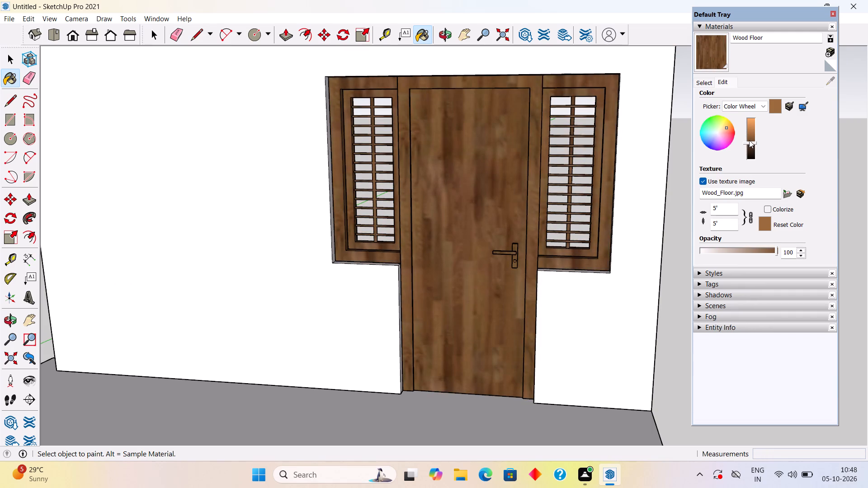
left_click_drag(749, 140, 749, 138)
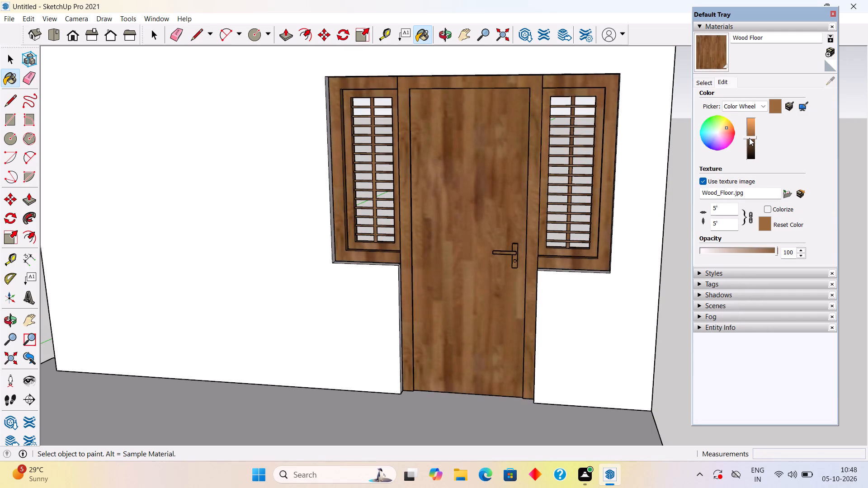
left_click_drag(749, 138, 750, 125)
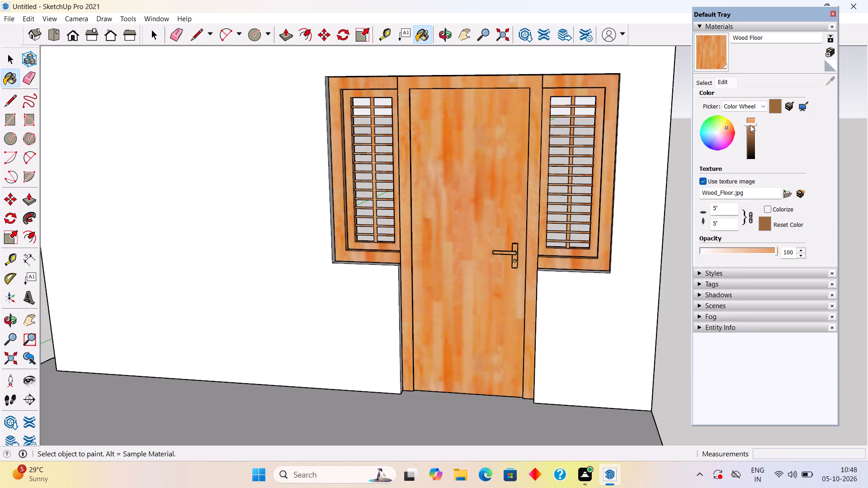
left_click_drag(750, 125, 751, 140)
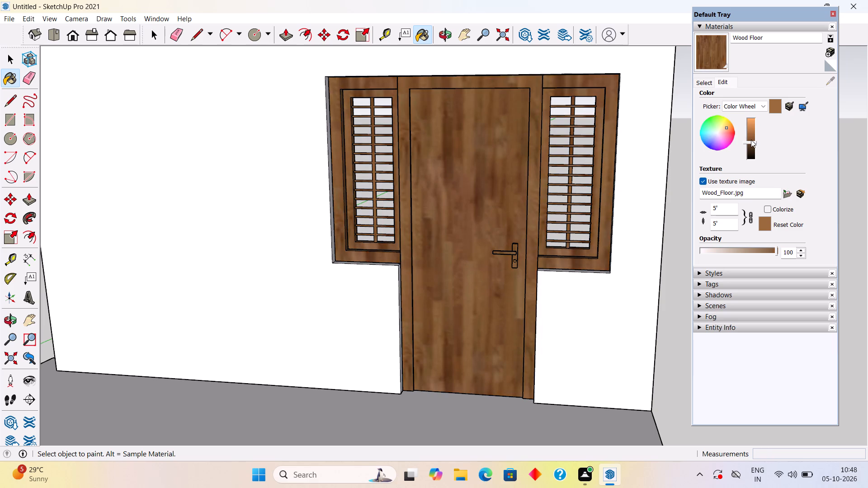
left_click_drag(751, 140, 751, 141)
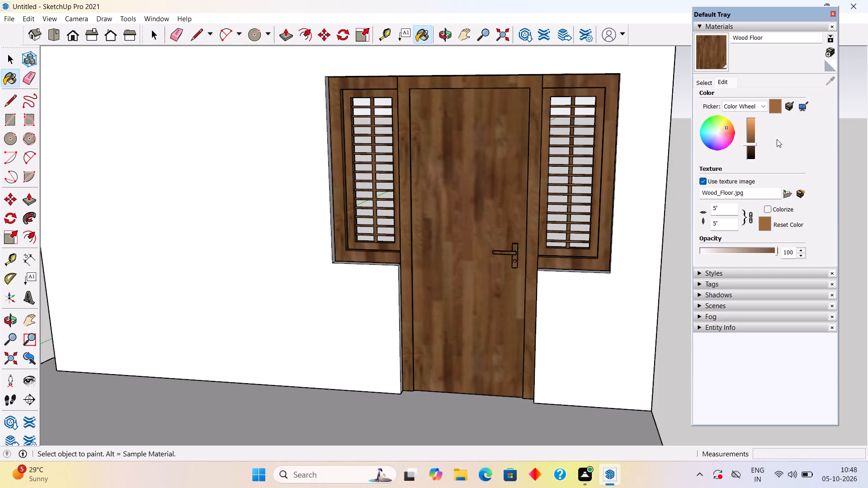
left_click_drag(752, 143, 754, 128)
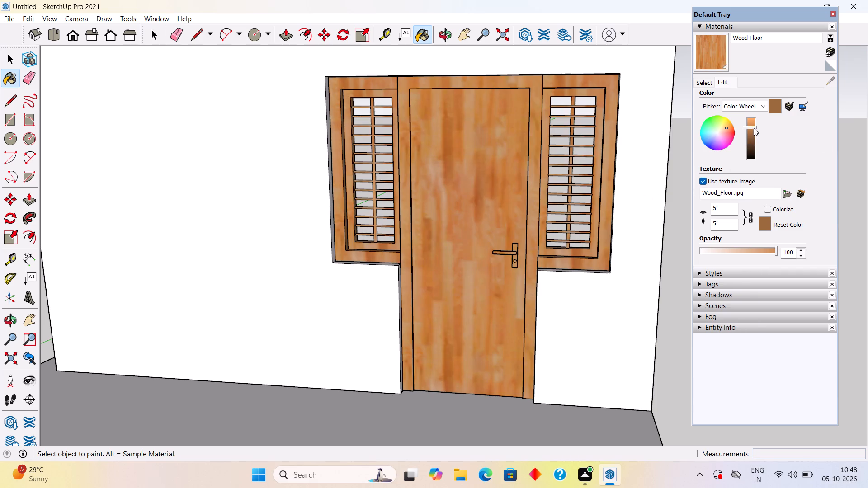
left_click_drag(754, 128, 756, 143)
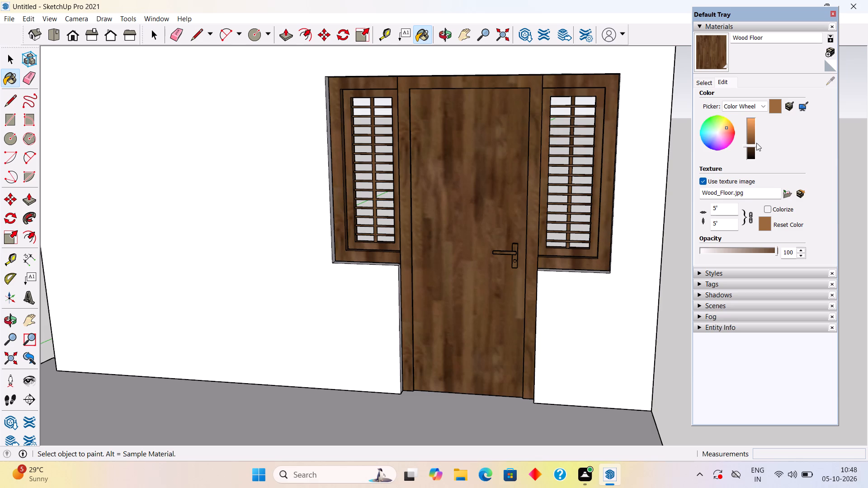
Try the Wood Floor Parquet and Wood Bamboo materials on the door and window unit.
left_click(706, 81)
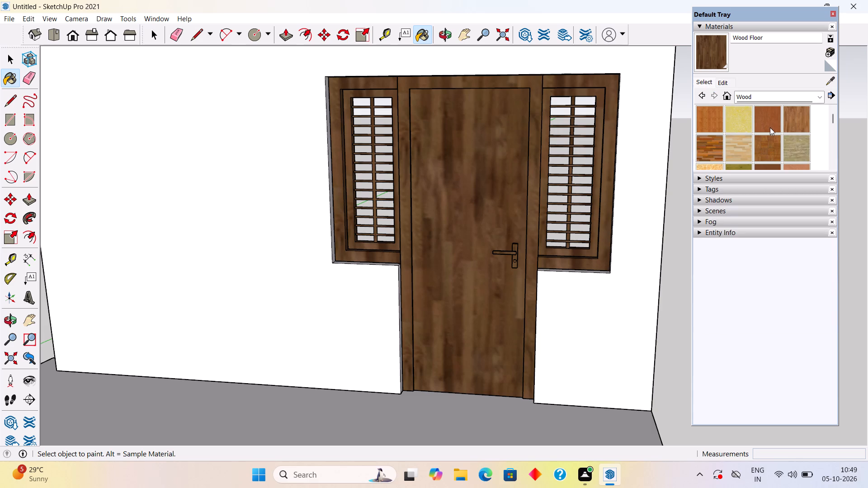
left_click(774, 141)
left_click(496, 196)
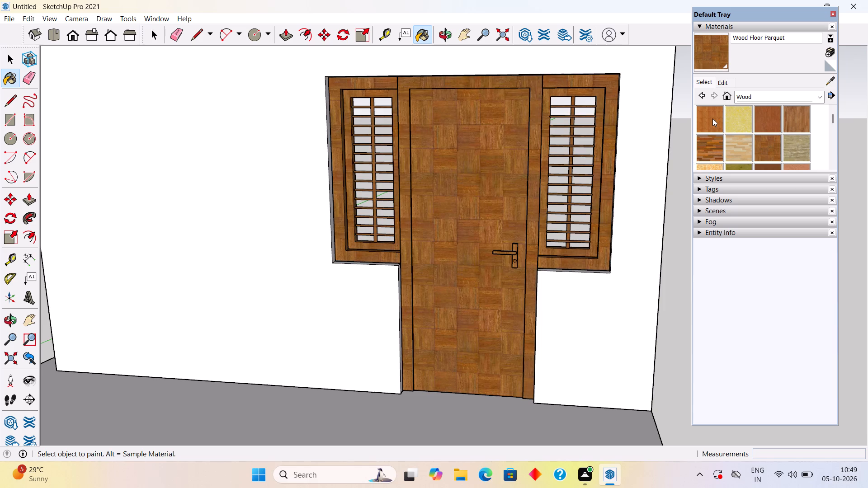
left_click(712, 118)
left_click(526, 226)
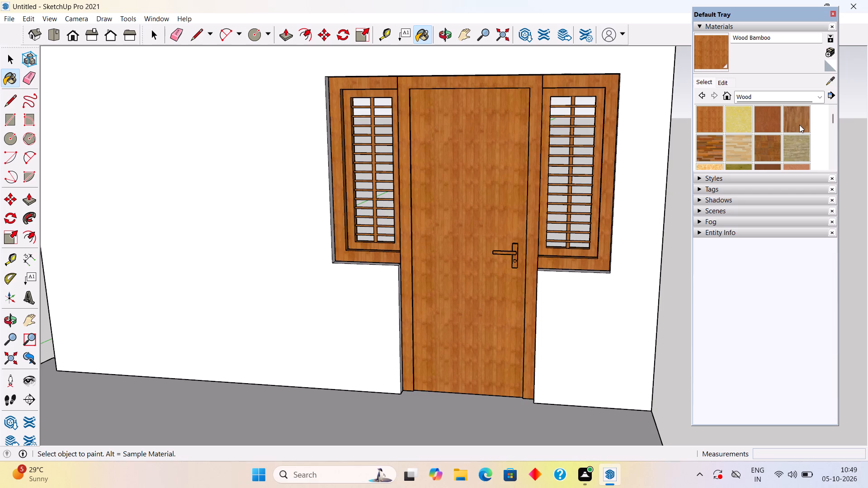
Paint the door and window unit with the Wood Veneer 01 material.
scroll(799, 125, "down", 5)
scroll(765, 106, "up", 2)
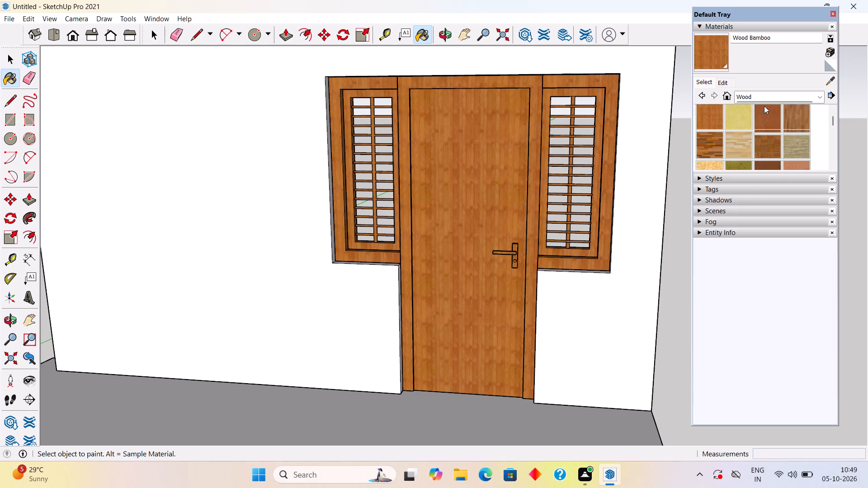
scroll(769, 124, "down", 2)
left_click(769, 124)
left_click(517, 214)
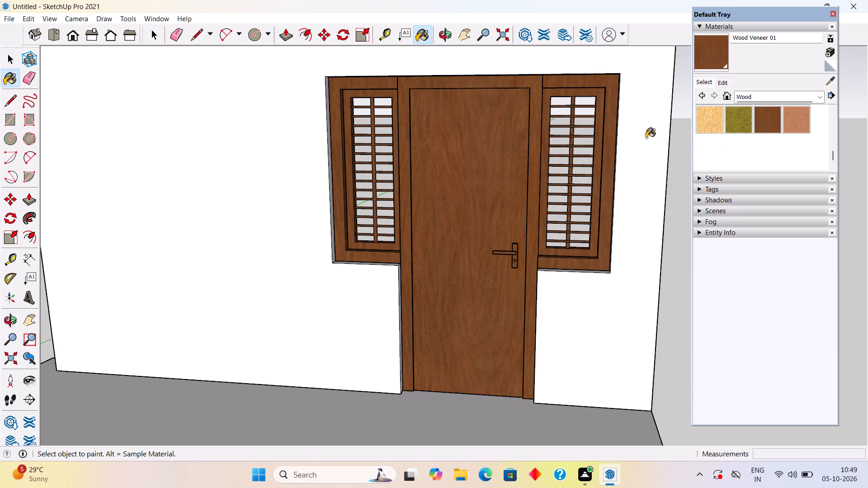
Compare darker and lighter brightness levels for the Wood Veneer 01 material, settling on a medium reddish brown.
left_click(720, 82)
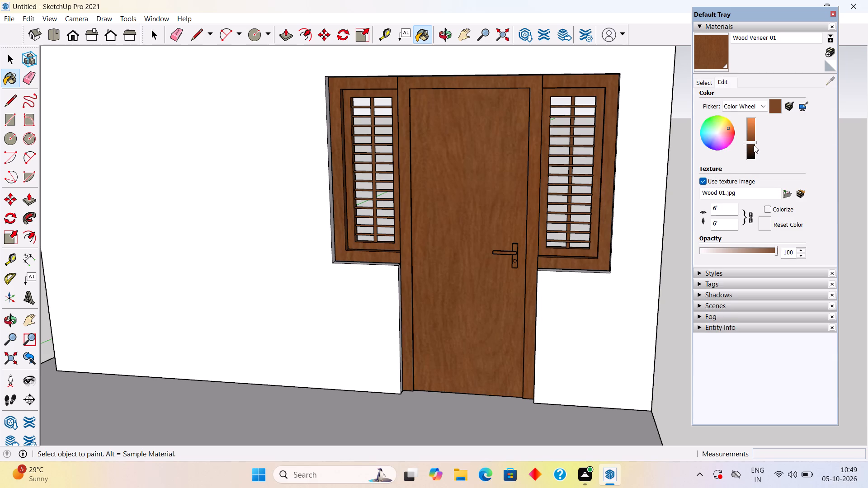
left_click_drag(754, 145, 756, 149)
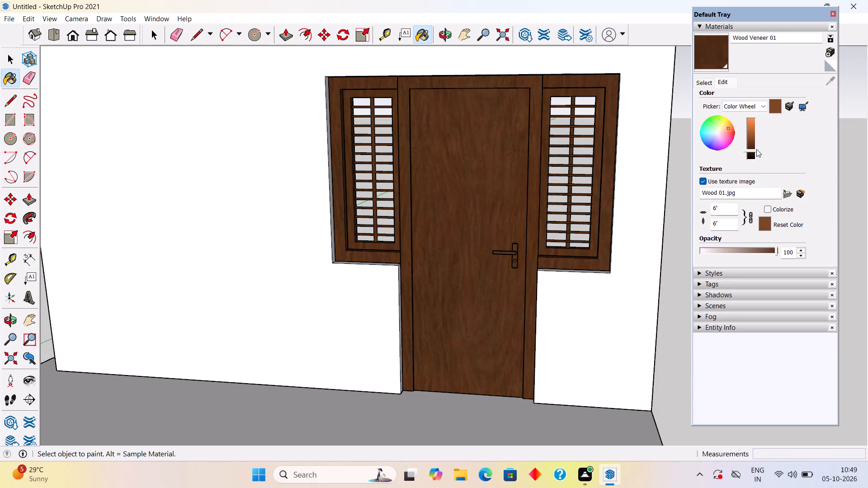
left_click_drag(756, 149, 758, 146)
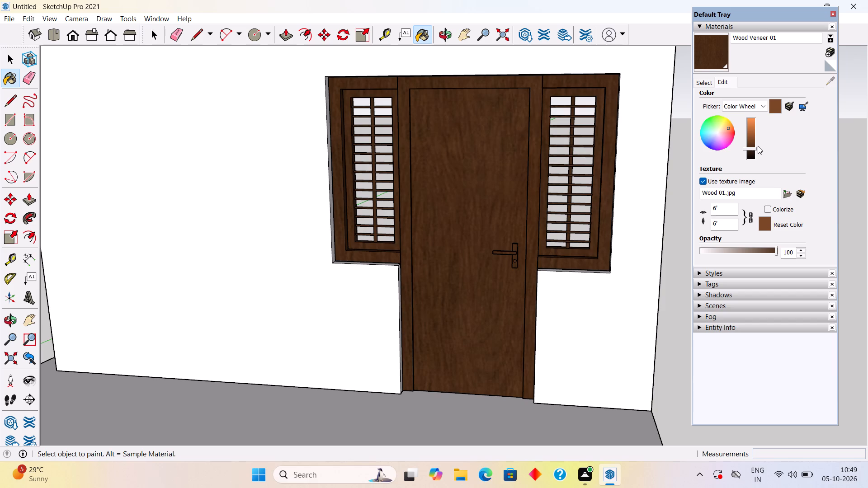
left_click_drag(758, 146, 758, 142)
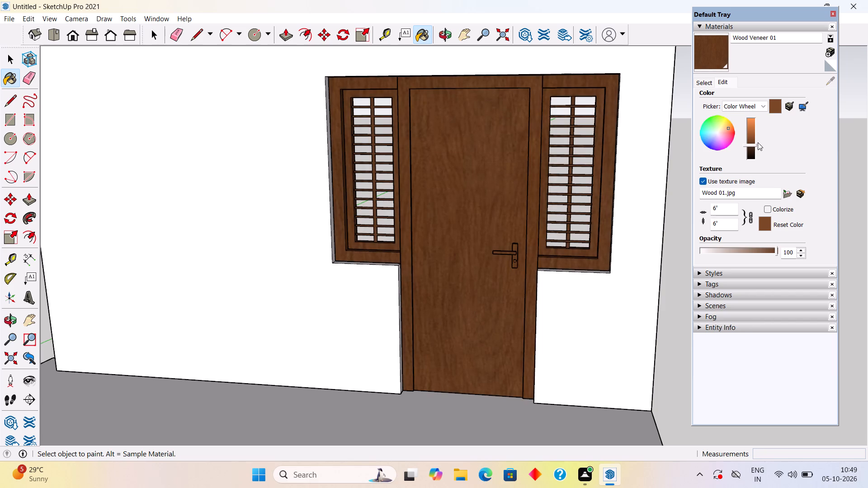
scroll(670, 203, "down", 2)
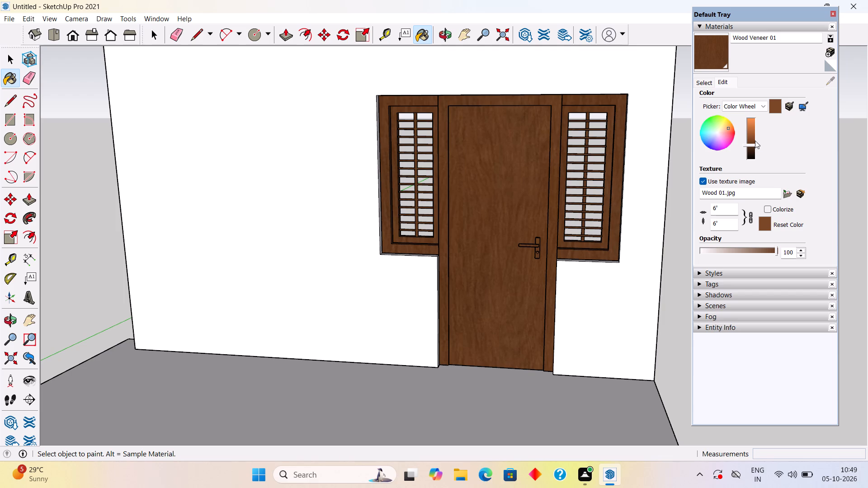
left_click_drag(753, 145, 753, 141)
left_click_drag(753, 141, 754, 137)
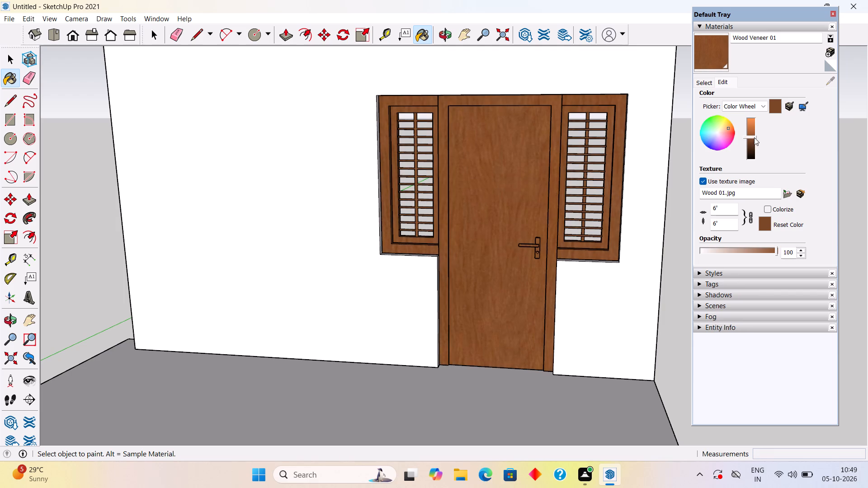
left_click_drag(754, 137, 755, 141)
Open the door group for editing and select the door handle.
scroll(621, 258, "down", 4)
middle_click_drag(612, 284, 704, 273)
scroll(651, 217, "up", 10)
key("space")
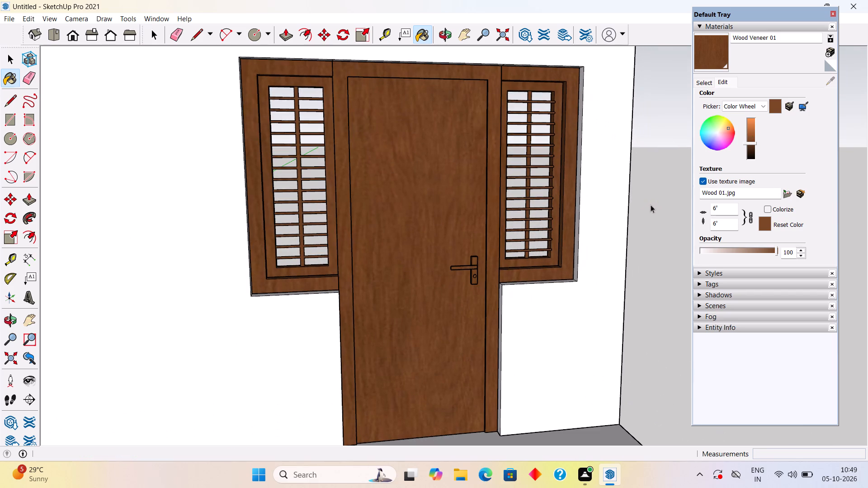
triple_click(475, 270)
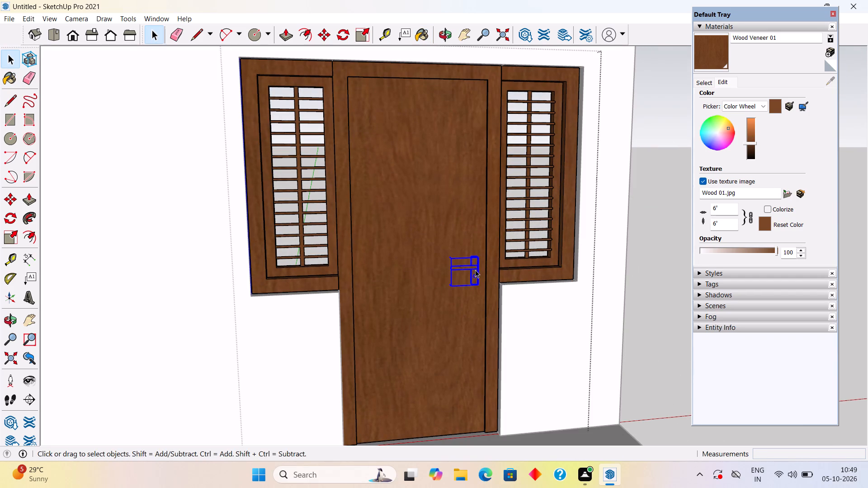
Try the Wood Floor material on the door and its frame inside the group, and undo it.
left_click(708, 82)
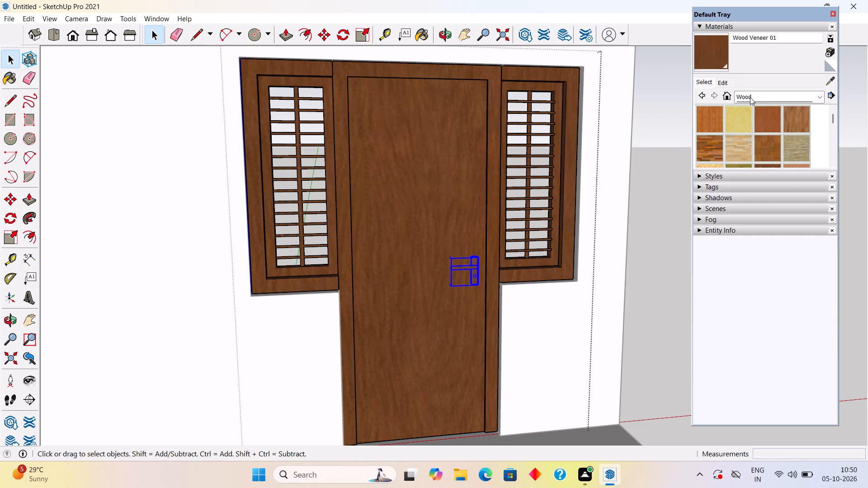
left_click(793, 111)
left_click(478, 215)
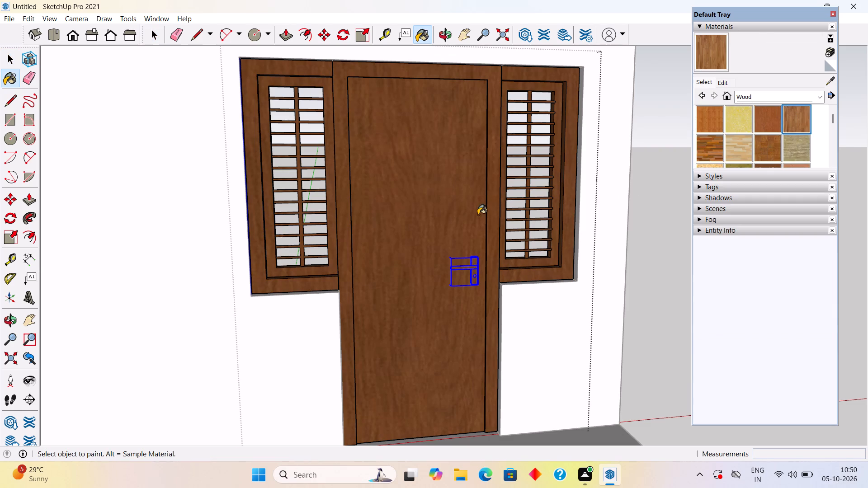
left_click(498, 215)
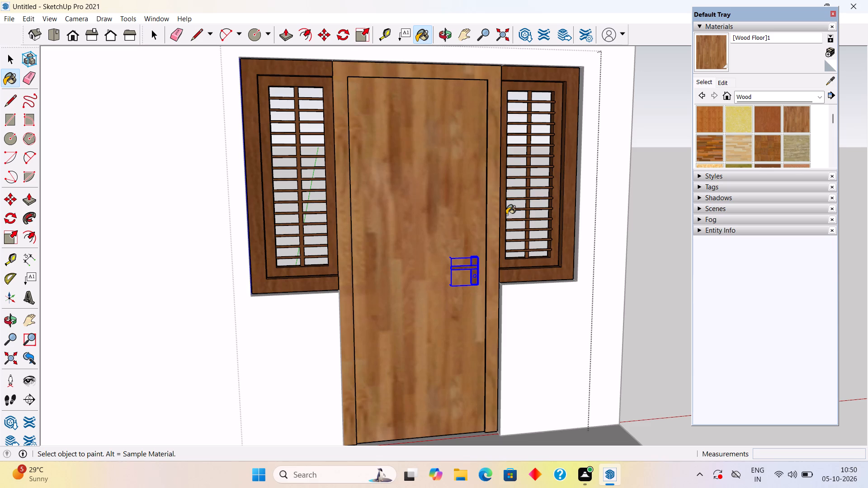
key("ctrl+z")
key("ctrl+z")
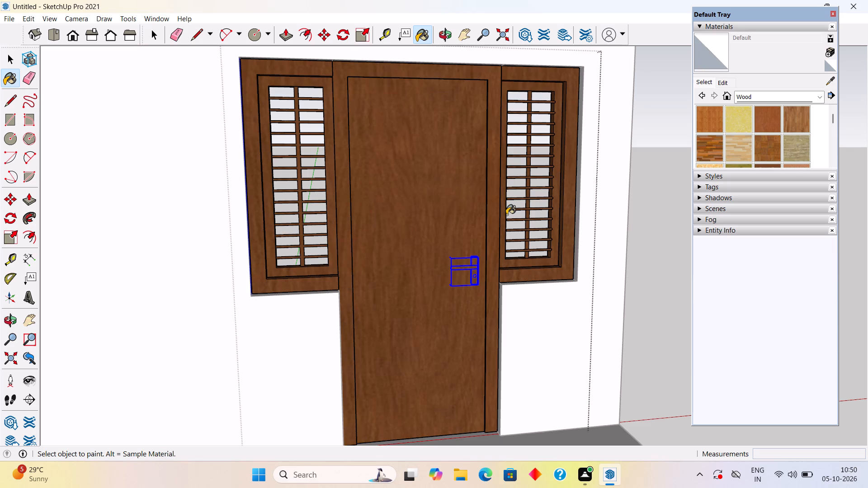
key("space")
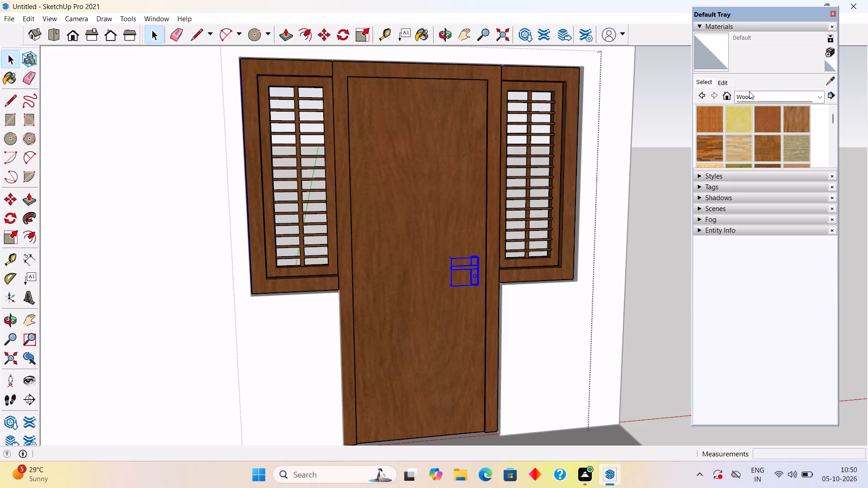
Paint the door handle with Metal Aluminum Anodized from the Metal materials and close the door group.
scroll(749, 90, "up", 4)
scroll(482, 277, "up", 7)
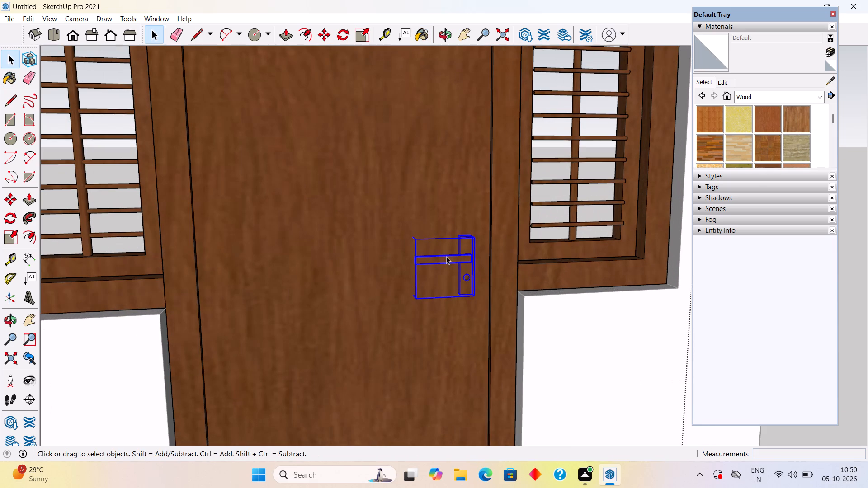
left_click(448, 261)
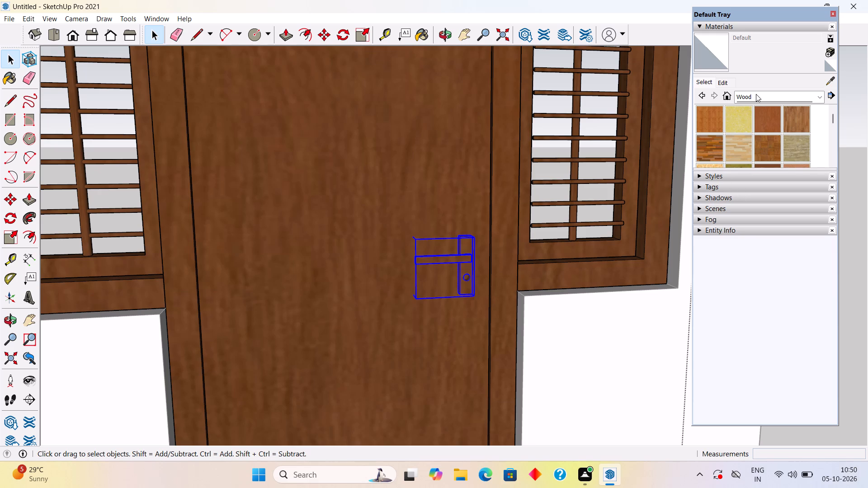
left_click(756, 94)
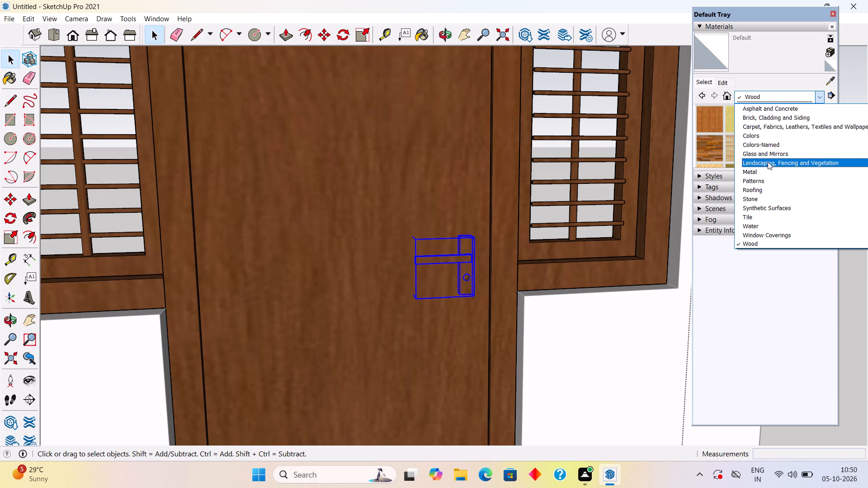
left_click(765, 168)
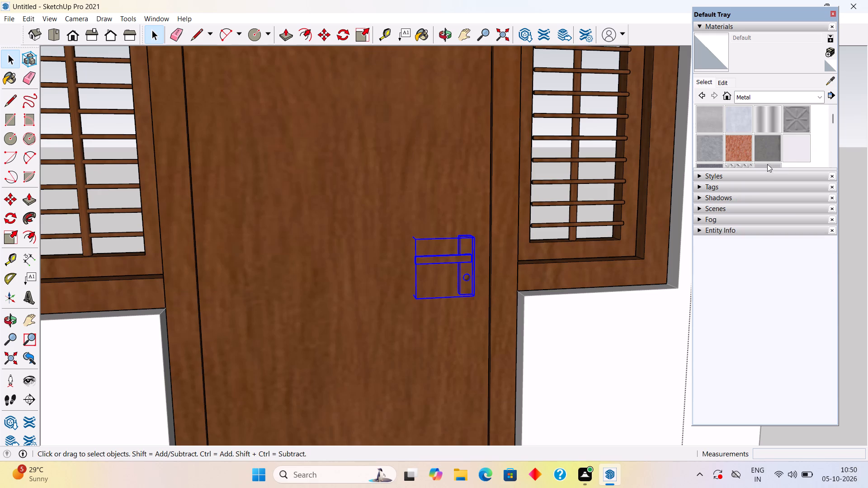
left_click(742, 119)
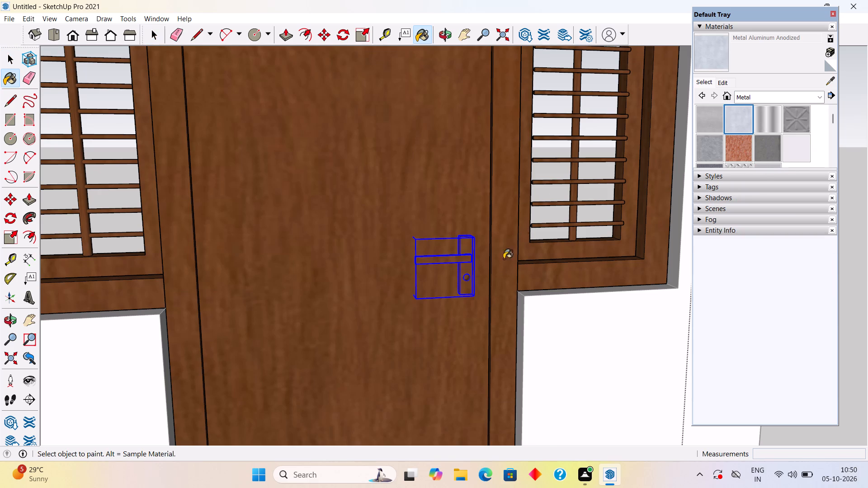
scroll(486, 283, "up", 5)
left_click(458, 265)
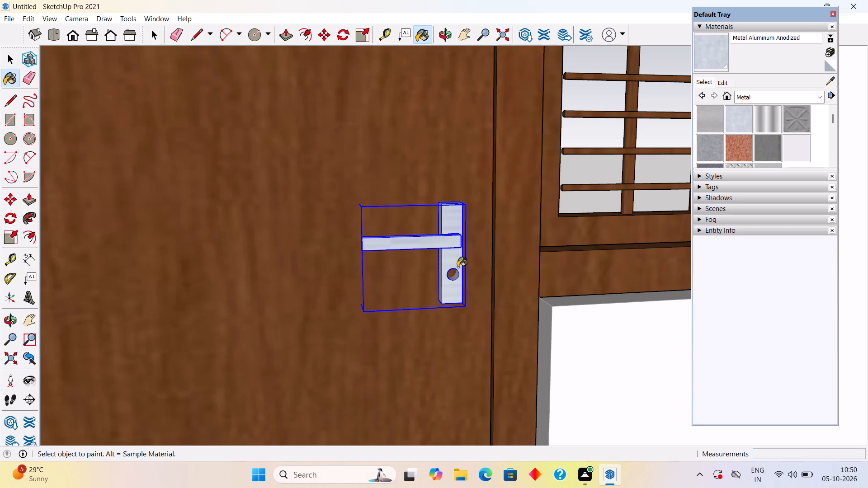
key("space")
scroll(455, 285, "down", 18)
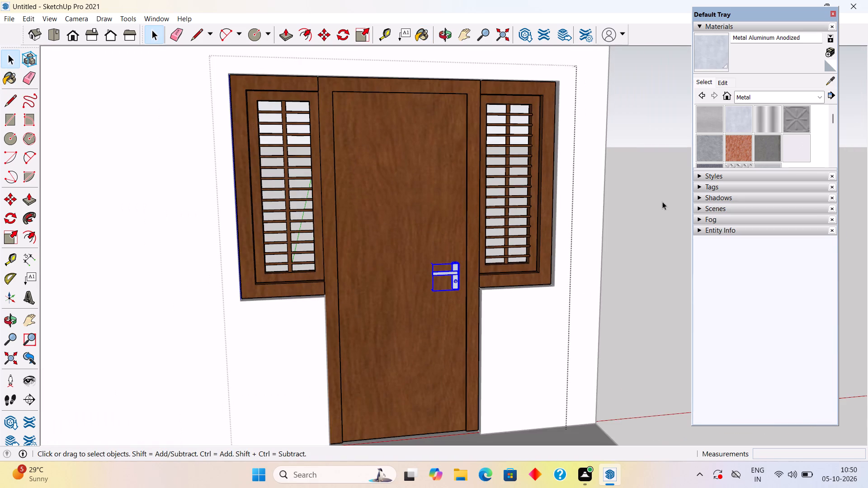
left_click(663, 201)
Place a vertical guide through the middle of the door, about 10' 3" from the wall's far vertical edge.
middle_click_drag(557, 261, 539, 288)
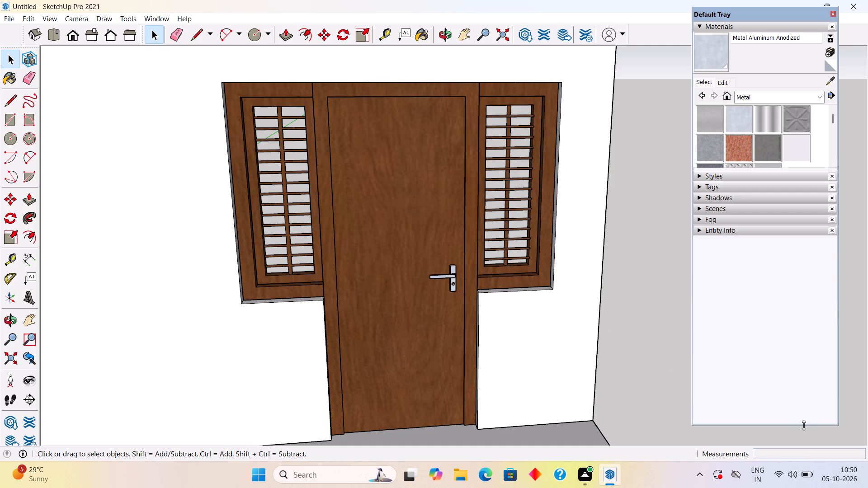
scroll(801, 447, "down", 4)
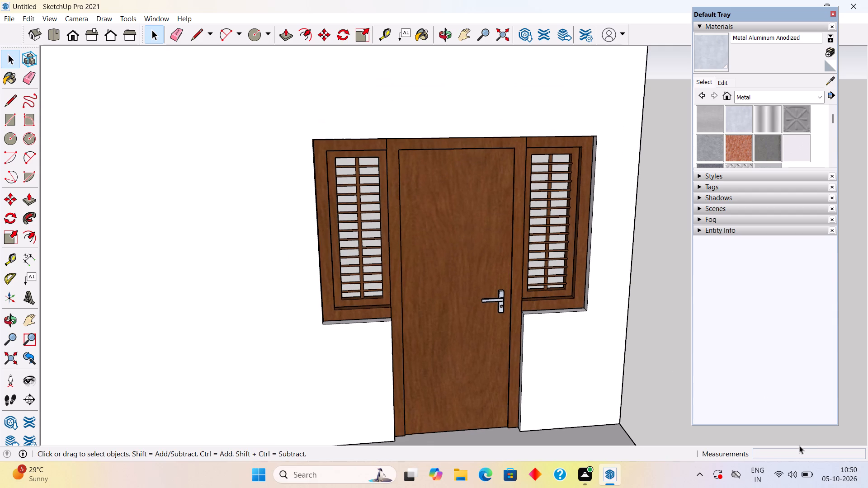
scroll(800, 446, "down", 3)
scroll(402, 311, "down", 4)
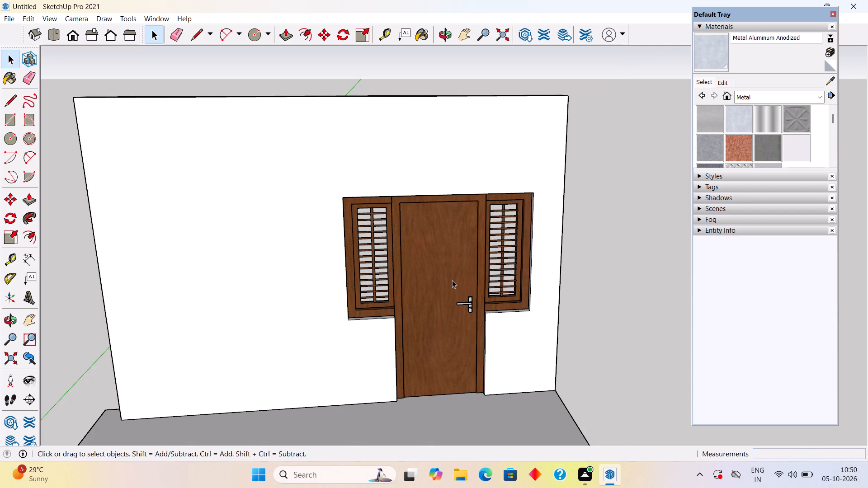
key("t")
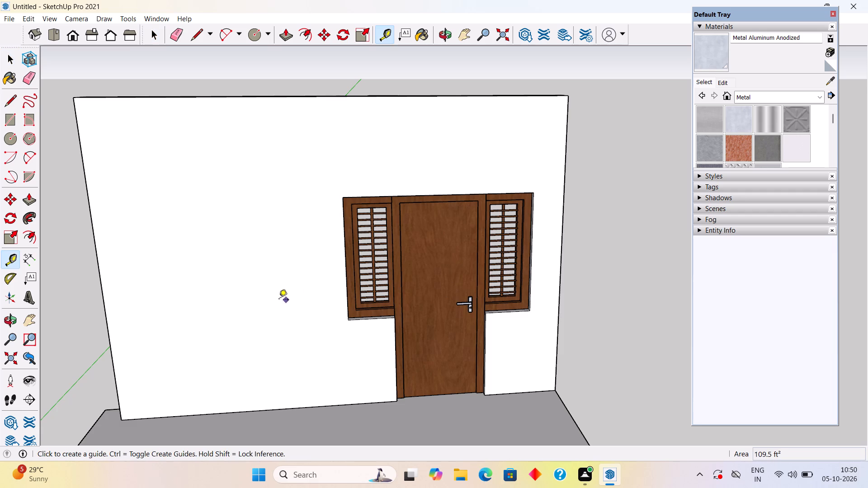
left_click(113, 362)
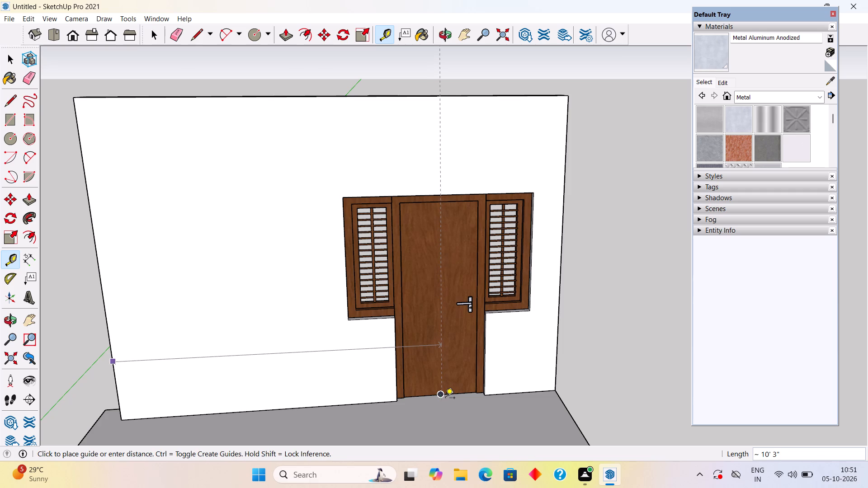
left_click(445, 399)
middle_click_drag(436, 299, 843, 314)
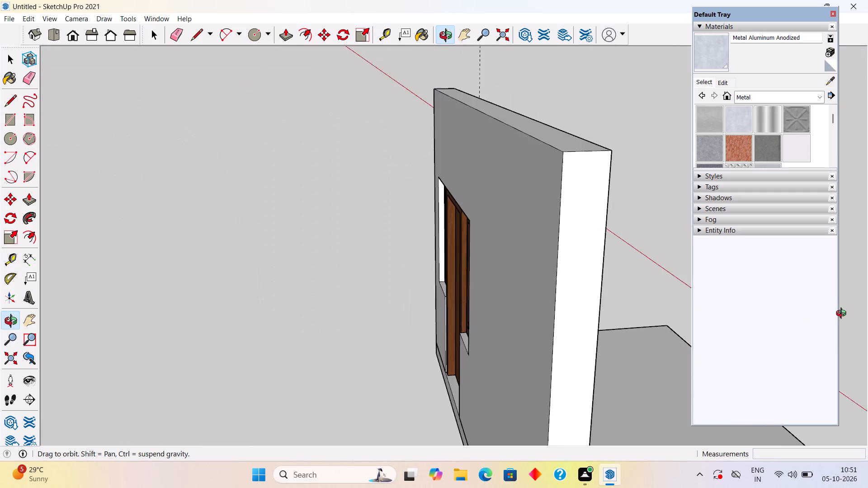
middle_click_drag(843, 314, 717, 409)
scroll(495, 242, "up", 5)
scroll(455, 202, "up", 2)
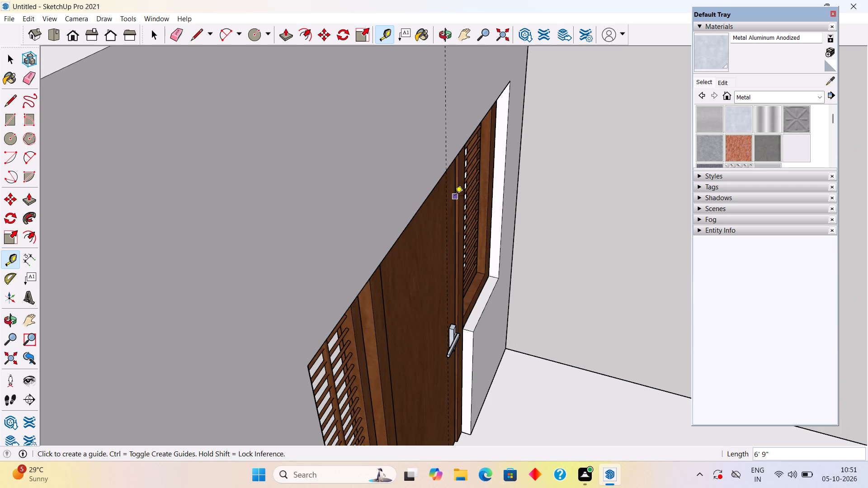
key("space")
scroll(453, 188, "down", 16)
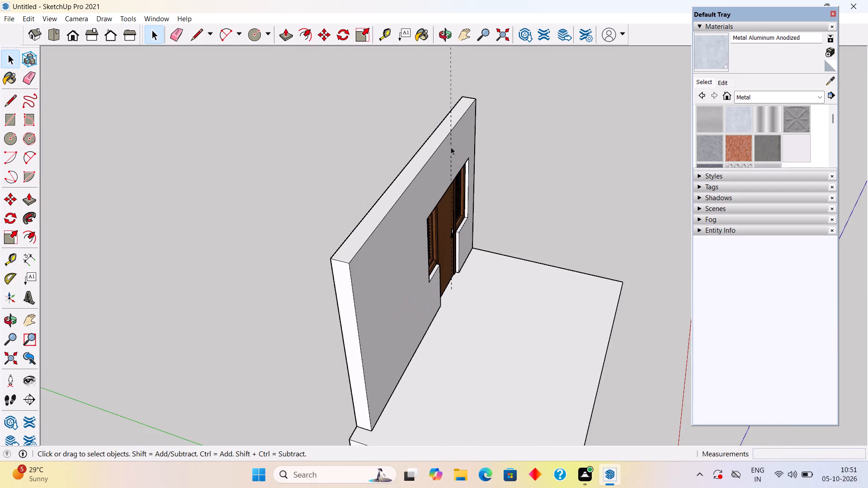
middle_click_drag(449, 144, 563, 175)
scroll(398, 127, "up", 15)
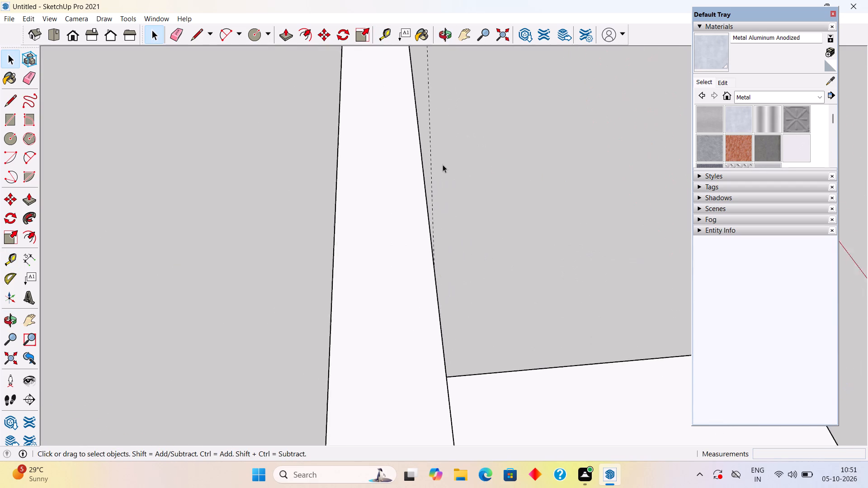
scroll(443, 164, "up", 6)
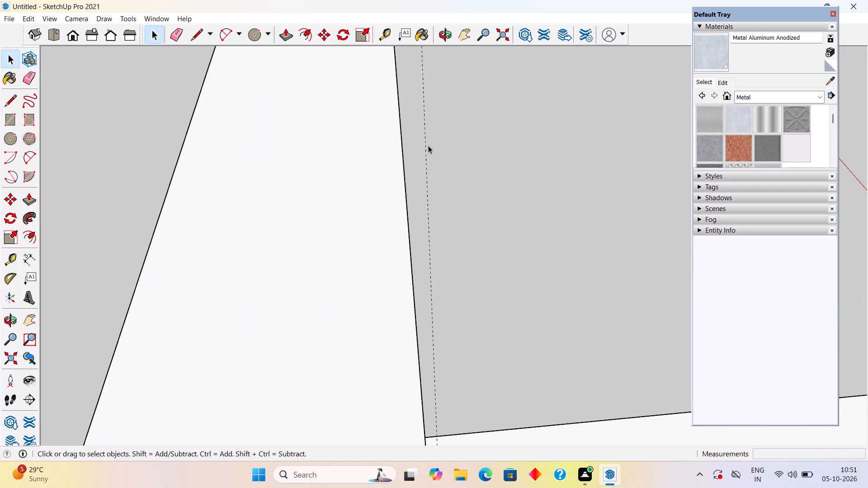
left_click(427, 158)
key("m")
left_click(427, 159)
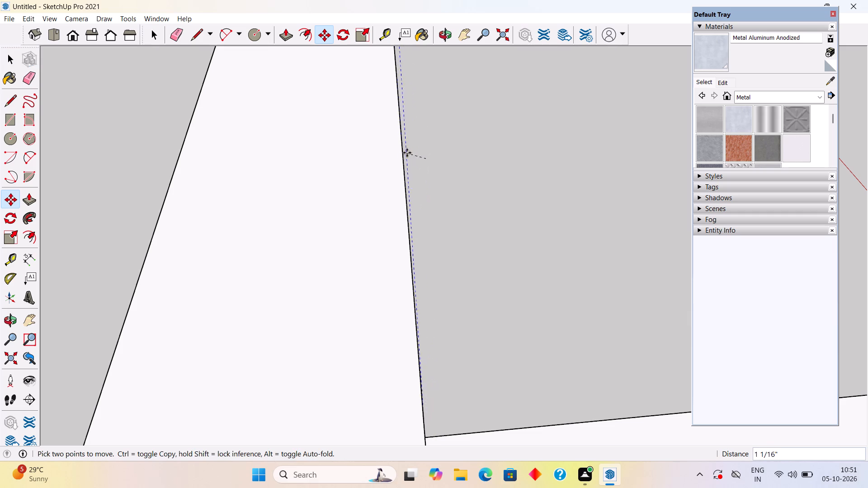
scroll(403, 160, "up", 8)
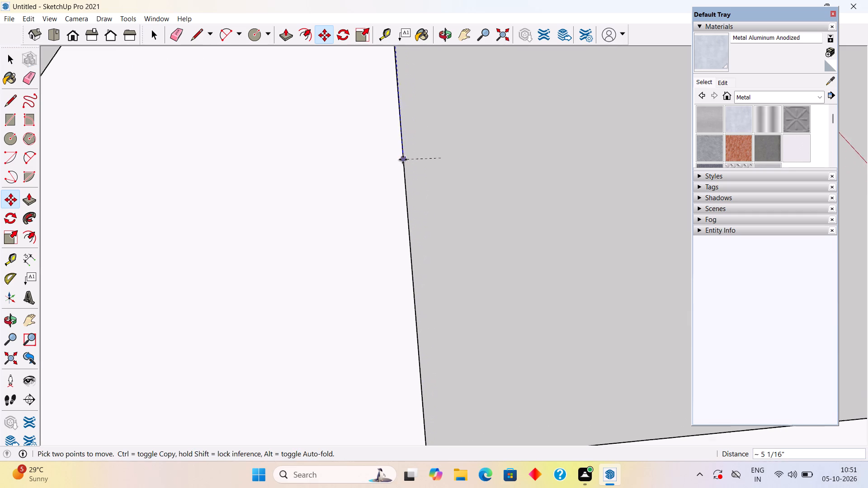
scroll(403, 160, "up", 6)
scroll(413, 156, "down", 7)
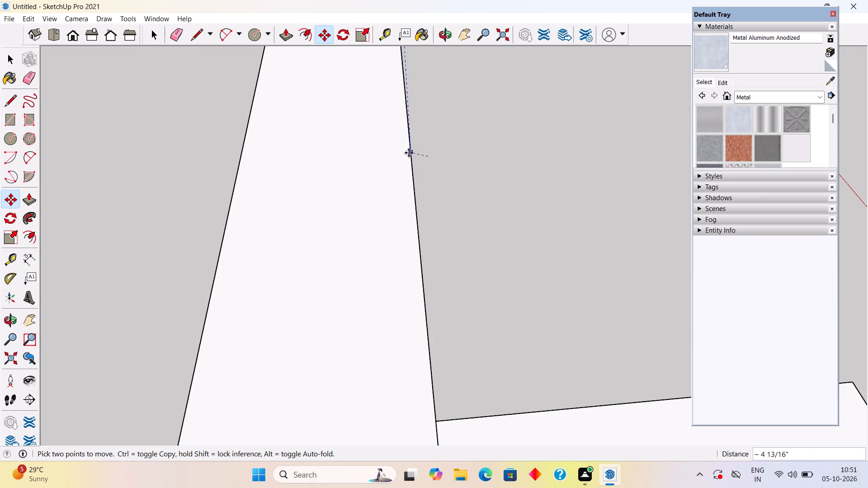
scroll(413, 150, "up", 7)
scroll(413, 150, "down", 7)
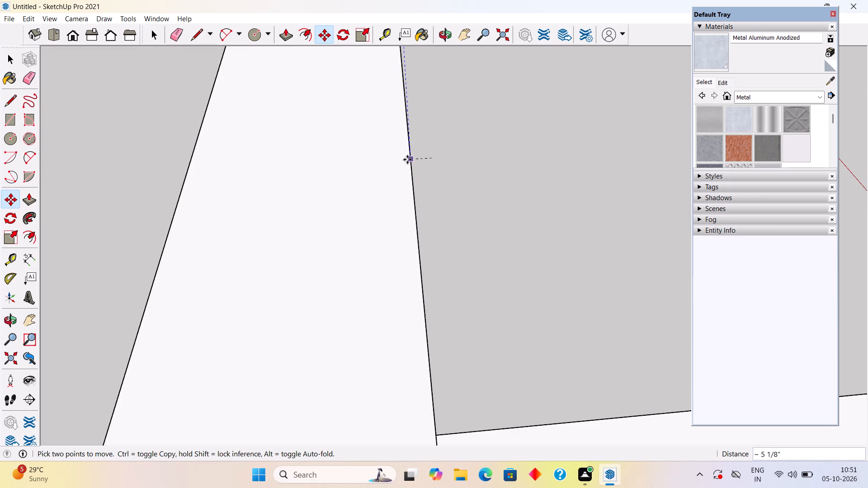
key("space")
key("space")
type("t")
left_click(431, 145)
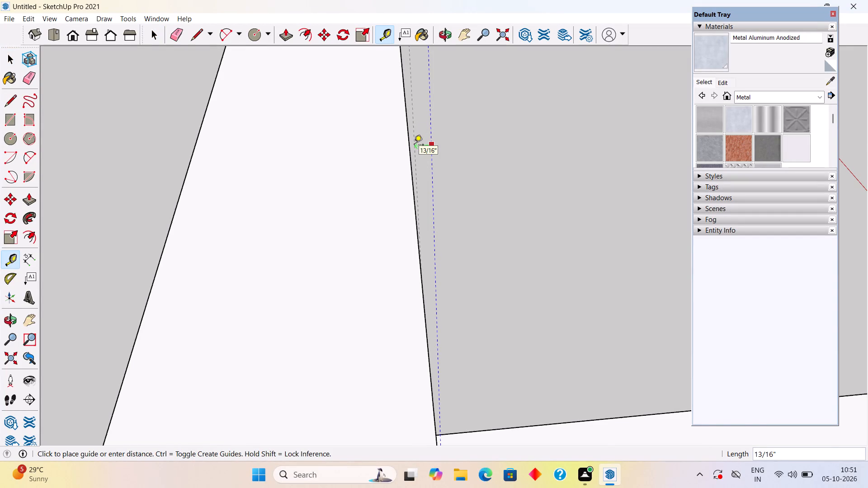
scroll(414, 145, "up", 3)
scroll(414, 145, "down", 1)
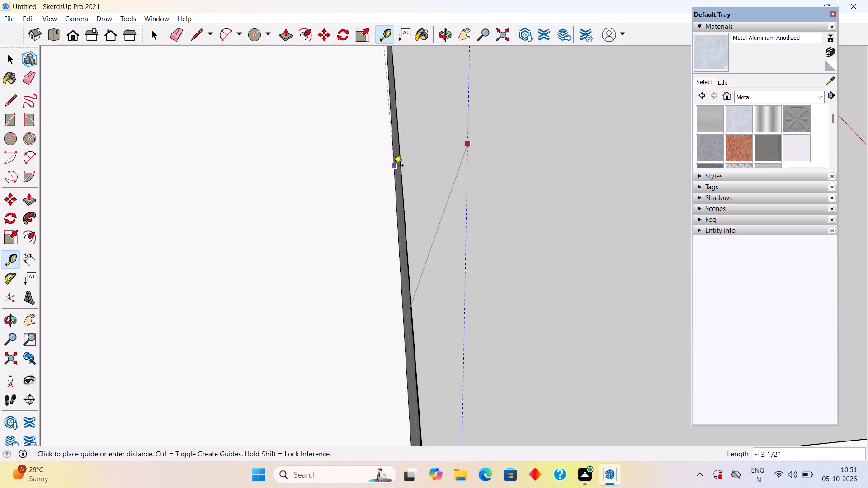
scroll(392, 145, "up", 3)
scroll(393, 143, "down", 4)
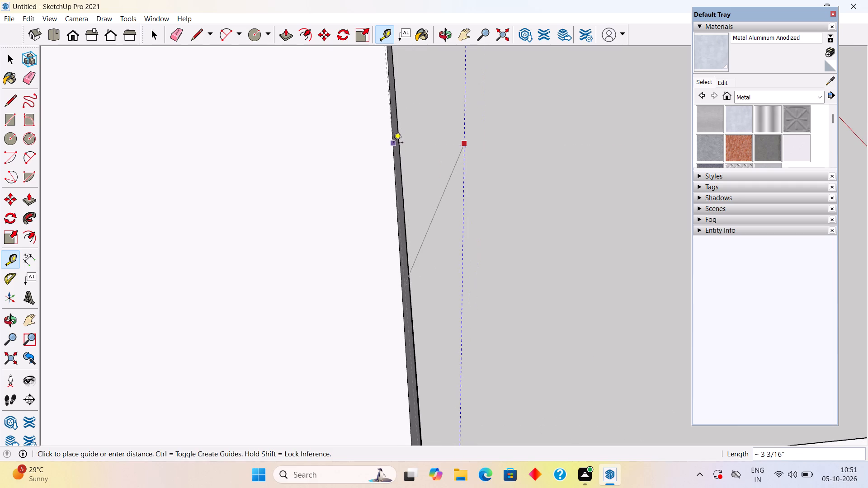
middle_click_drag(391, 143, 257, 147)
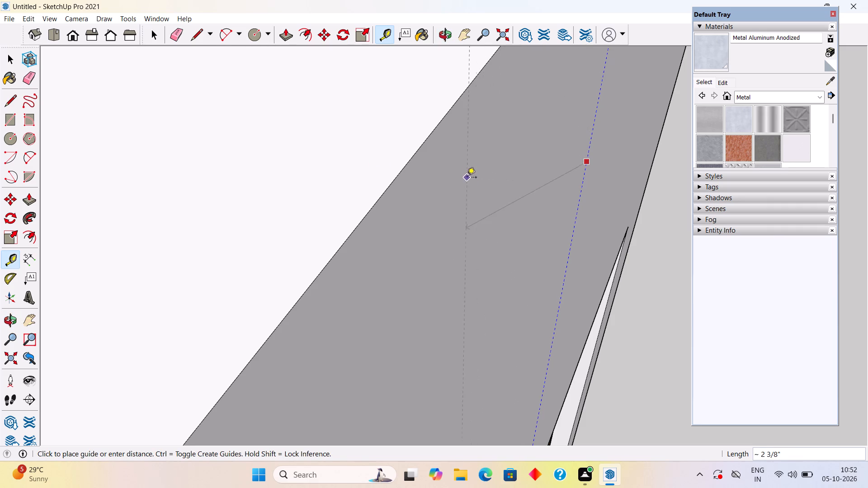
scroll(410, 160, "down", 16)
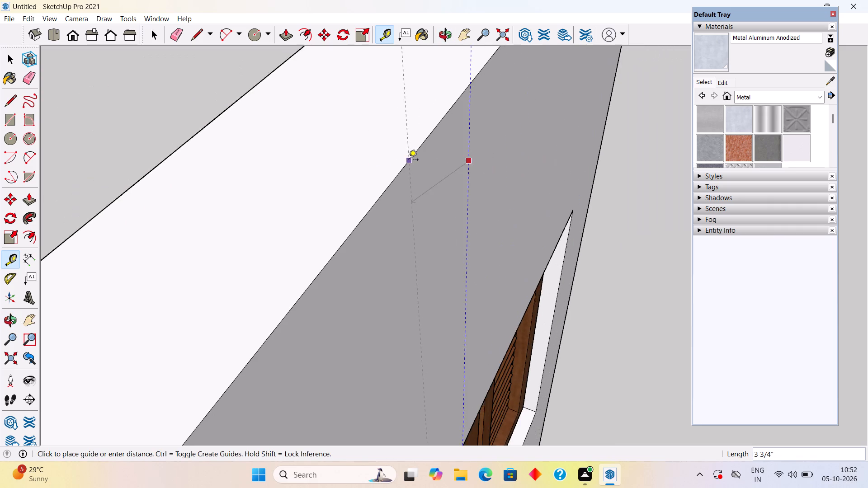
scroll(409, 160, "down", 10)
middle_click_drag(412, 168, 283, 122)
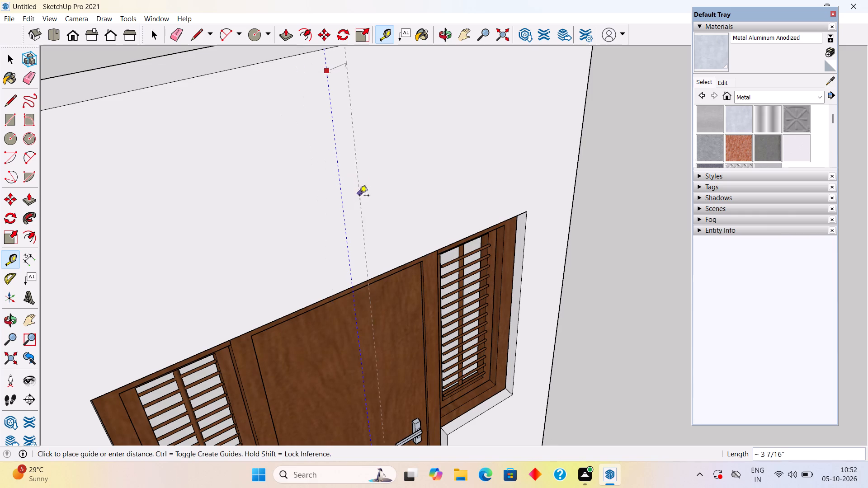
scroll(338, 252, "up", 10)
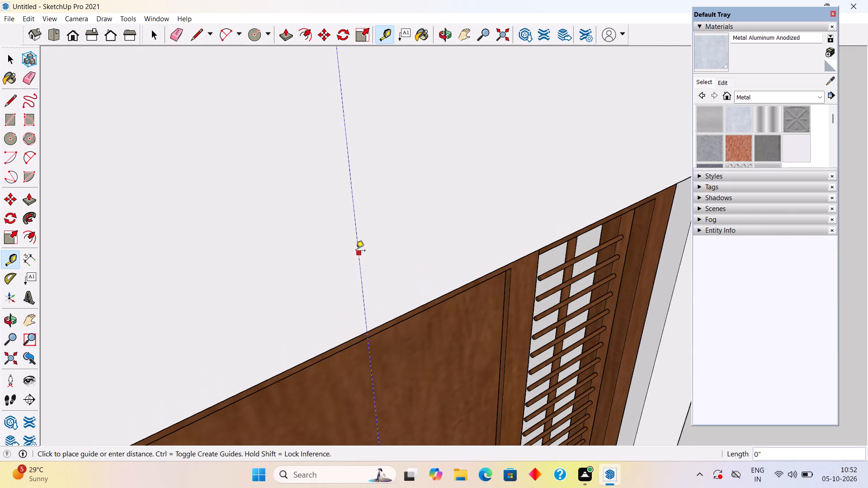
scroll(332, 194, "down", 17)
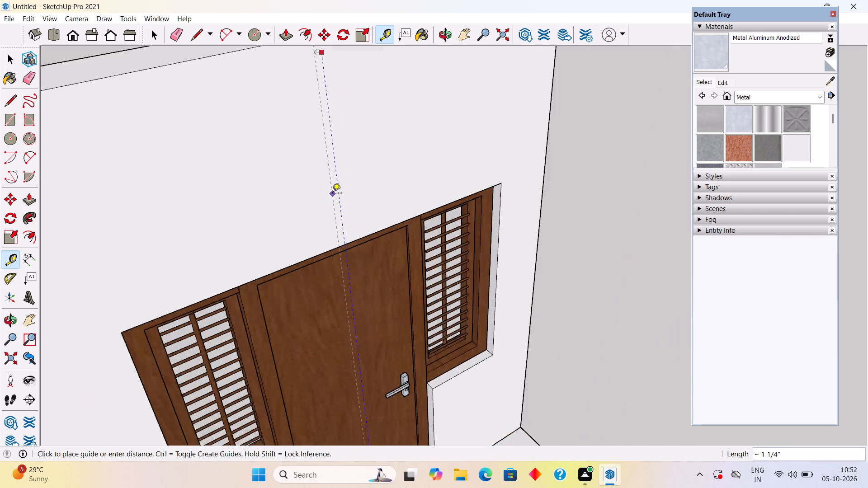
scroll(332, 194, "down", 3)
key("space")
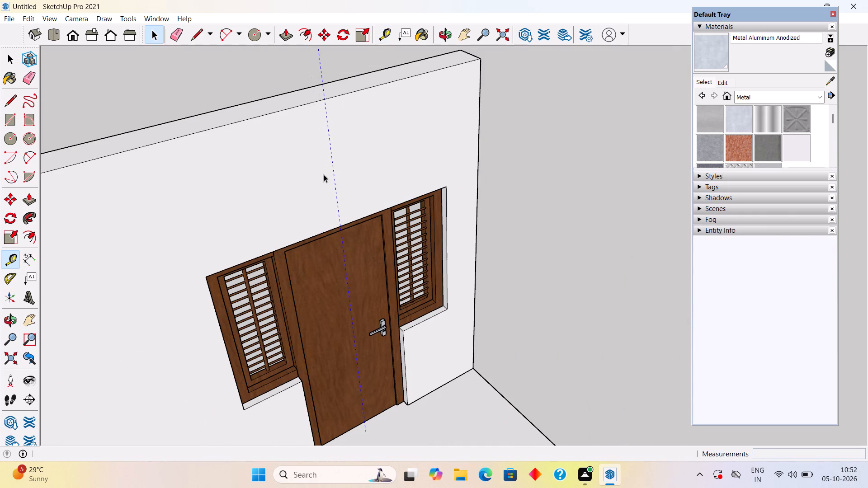
Undo the vertical guide through the middle of the door.
key("ctrl+z")
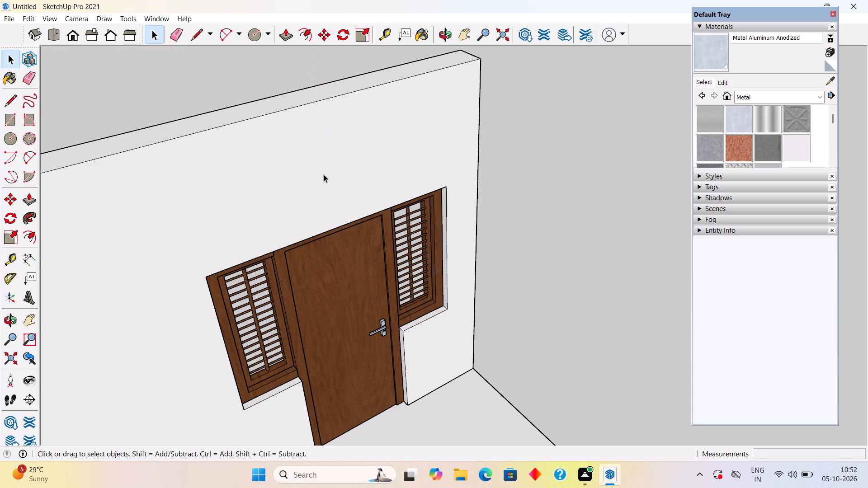
Place a vertical guide 5' 6" from the wall's vertical edge nearest the door, through the door opening's far bottom corner.
scroll(410, 153, "down", 6)
middle_click_drag(367, 194, 171, 244)
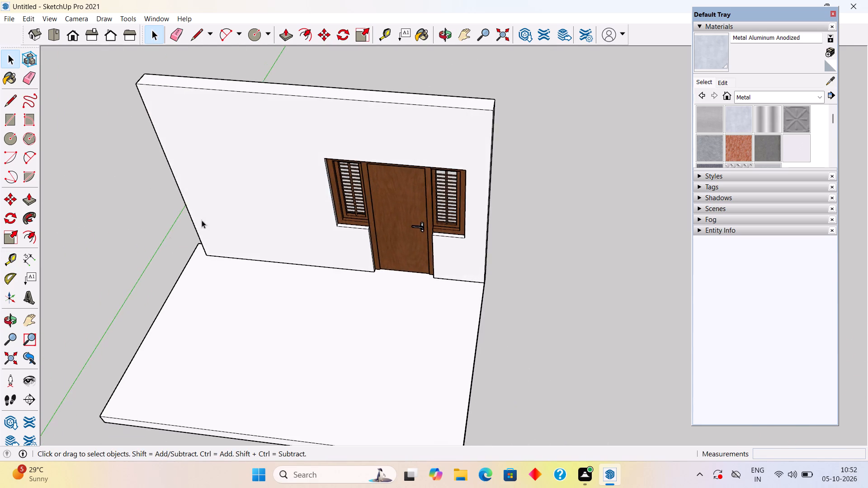
scroll(360, 233, "up", 5)
scroll(501, 301, "up", 5)
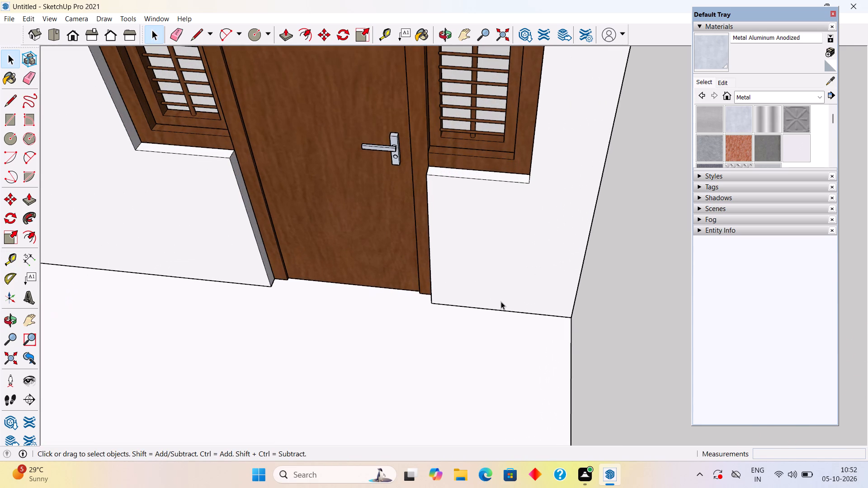
scroll(501, 301, "down", 10)
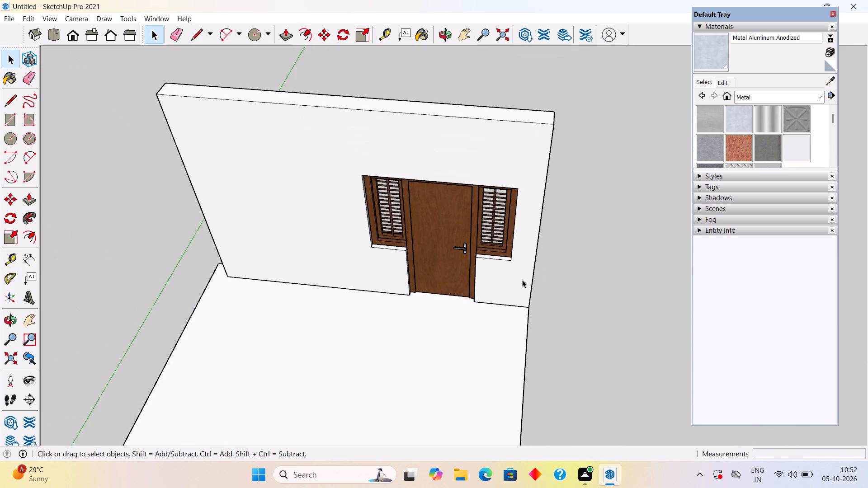
middle_click_drag(522, 258, 523, 222)
scroll(523, 222, "up", 1)
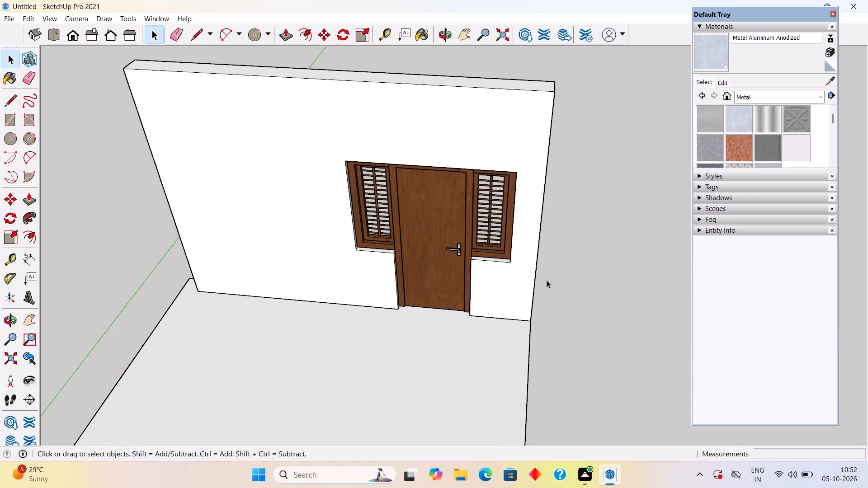
key("t")
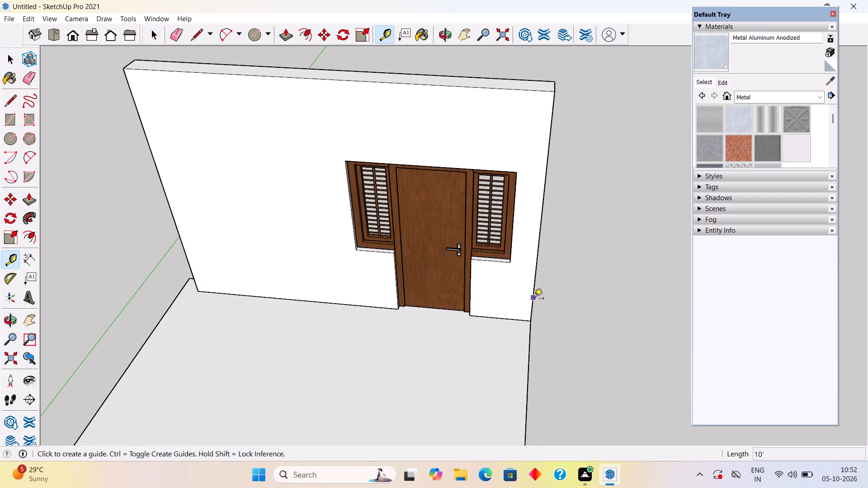
left_click(534, 299)
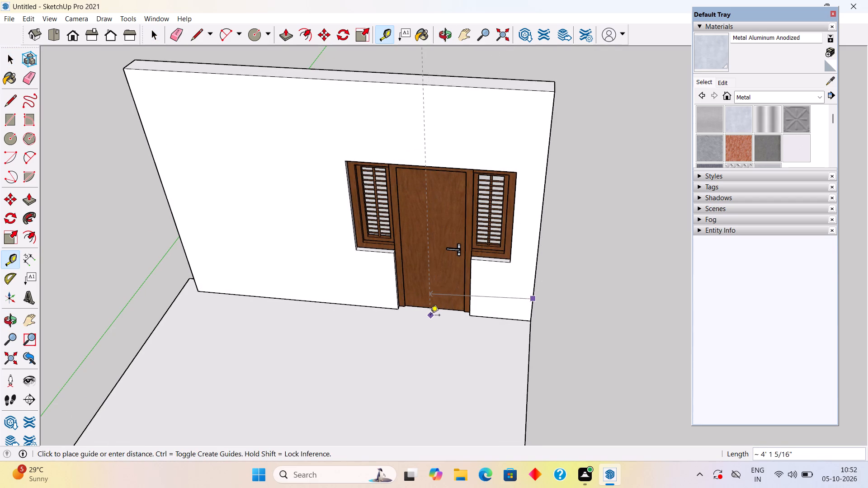
left_click(397, 310)
Place a second vertical guide 3' from the first one, towards the handle side of the door.
middle_click_drag(400, 218, 717, 305)
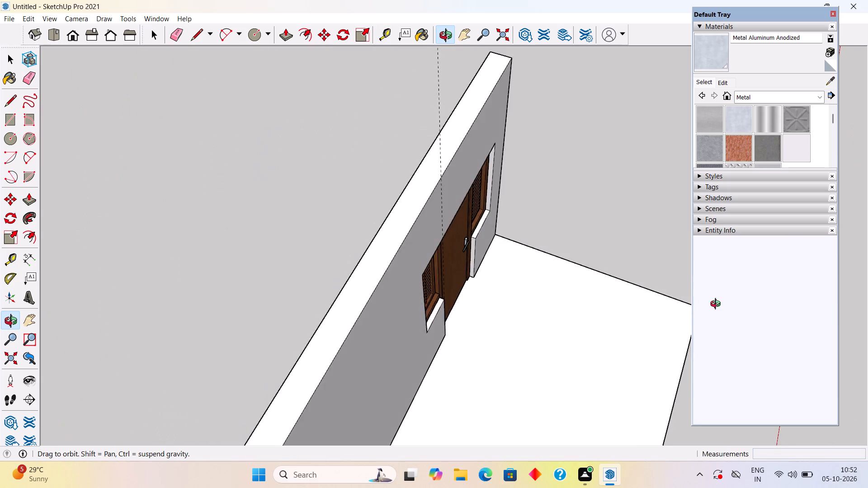
middle_click_drag(717, 305, 867, 487)
scroll(741, 419, "down", 3)
scroll(584, 384, "down", 2)
scroll(493, 335, "down", 1)
middle_click_drag(437, 318, 369, 221)
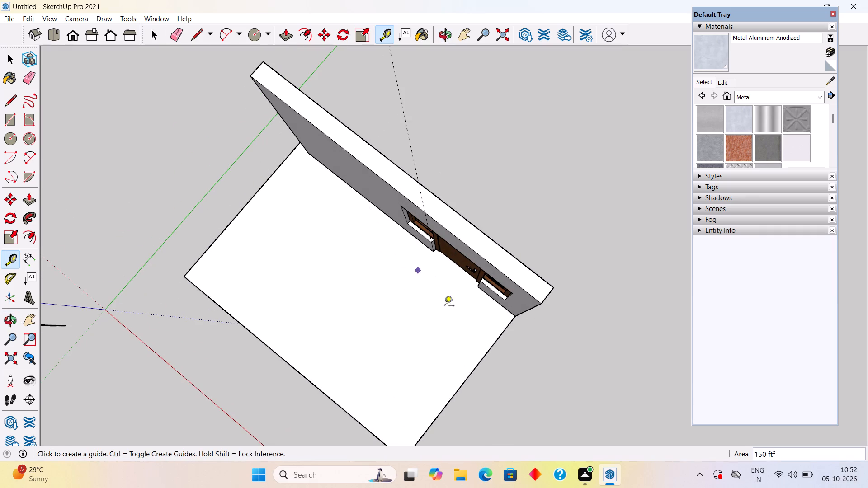
middle_click_drag(570, 324, 467, 230)
middle_click_drag(452, 291, 636, 180)
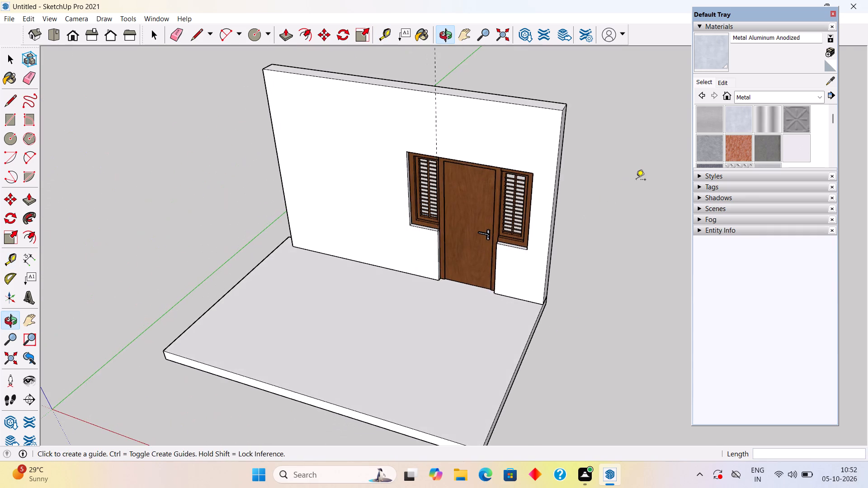
scroll(636, 180, "up", 3)
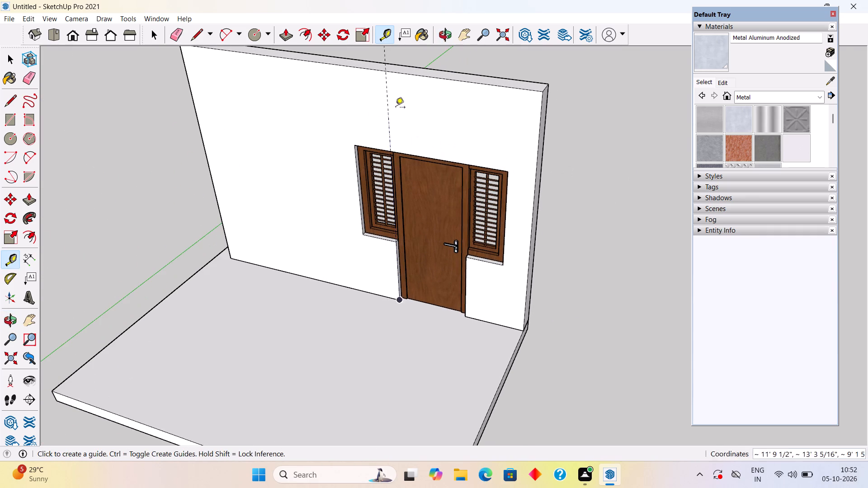
left_click(388, 113)
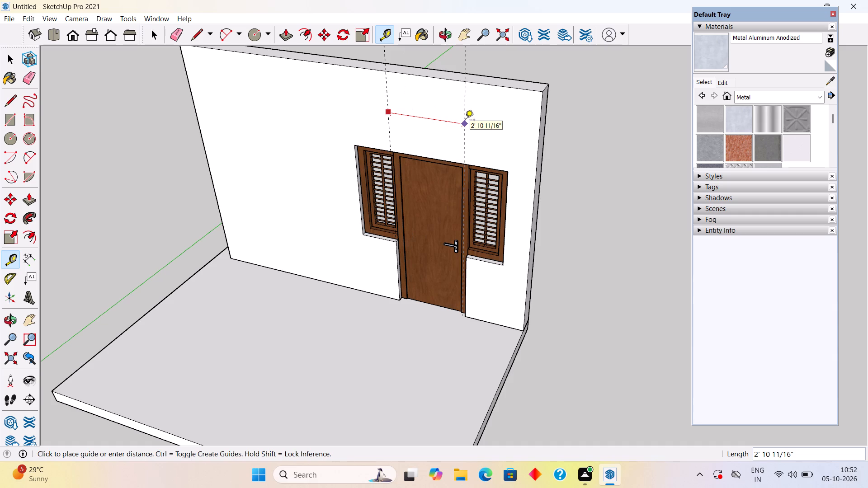
type("3'")
key("Return")
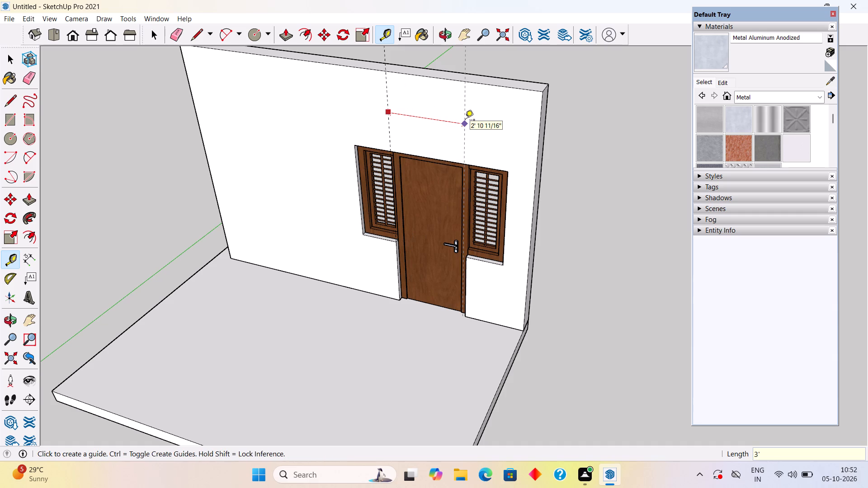
Place a vertical guide 1.5' from the first one, midway between the two guides over the door.
middle_click_drag(458, 134, 512, 122)
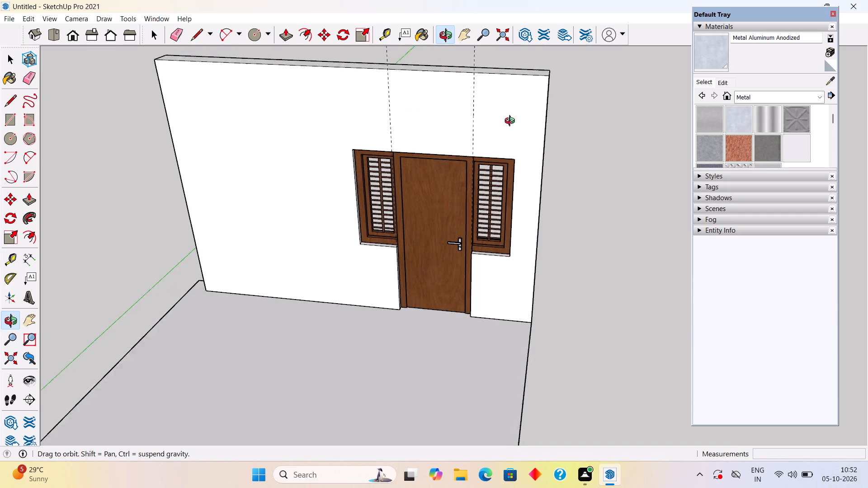
middle_click_drag(512, 122, 514, 129)
scroll(514, 129, "down", 6)
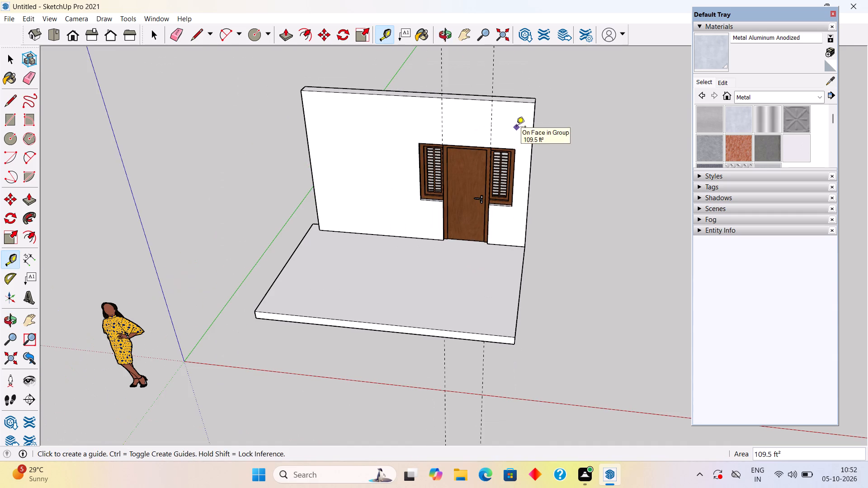
scroll(518, 126, "down", 6)
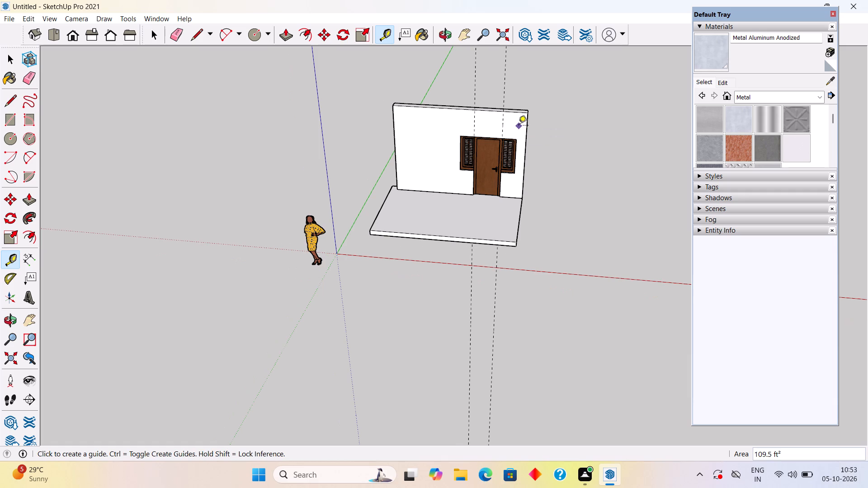
scroll(519, 125, "up", 4)
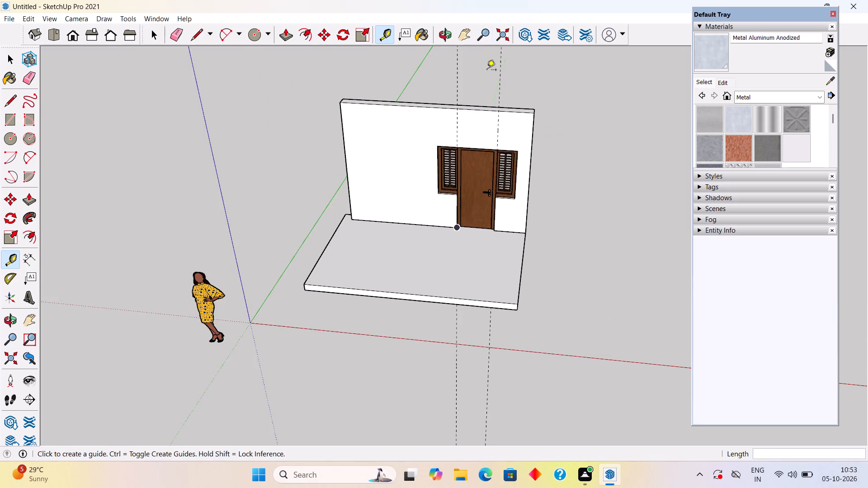
scroll(462, 144, "up", 6)
left_click(455, 128)
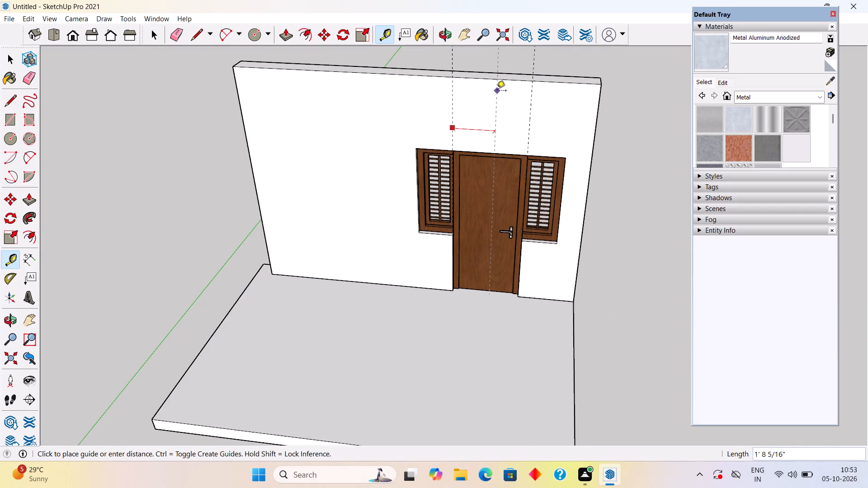
type("1.5'")
key("Return")
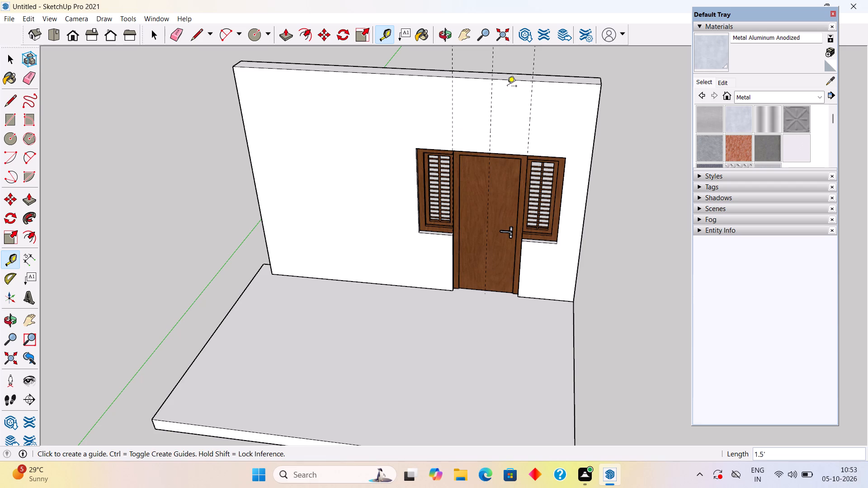
Place a horizontal guide 1' below the wall's top edge, above the door.
left_click(510, 83)
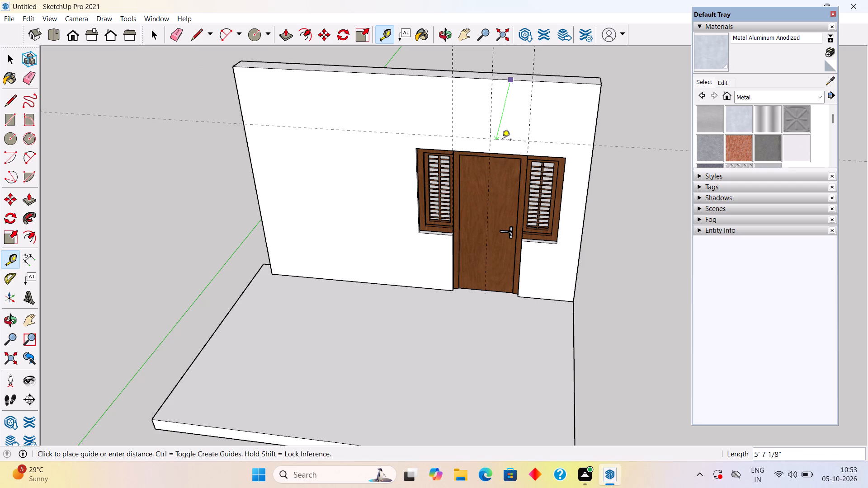
type("1'")
key("Return")
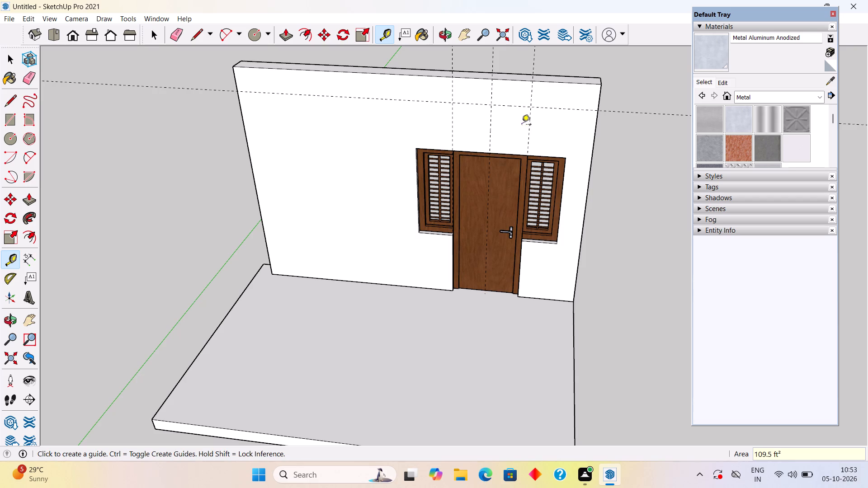
Place a horizontal guide 1' above the top edge of the door frame.
middle_click_drag(522, 125, 525, 66)
scroll(507, 113, "up", 5)
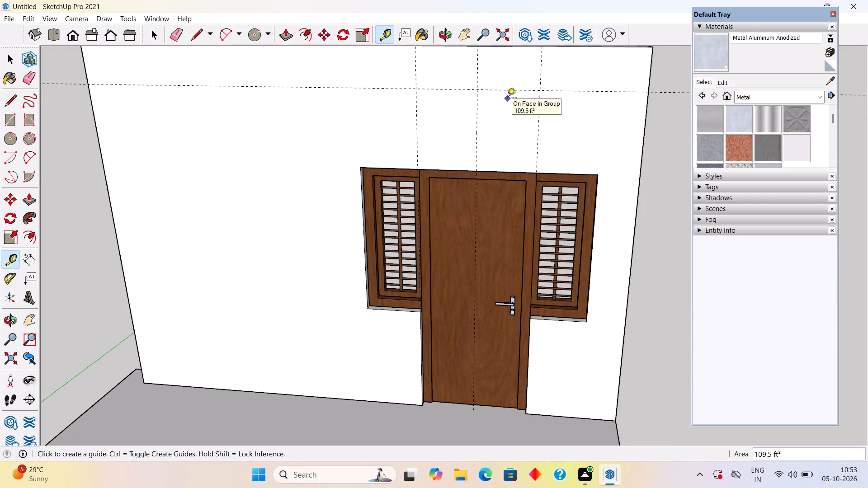
left_click(488, 172)
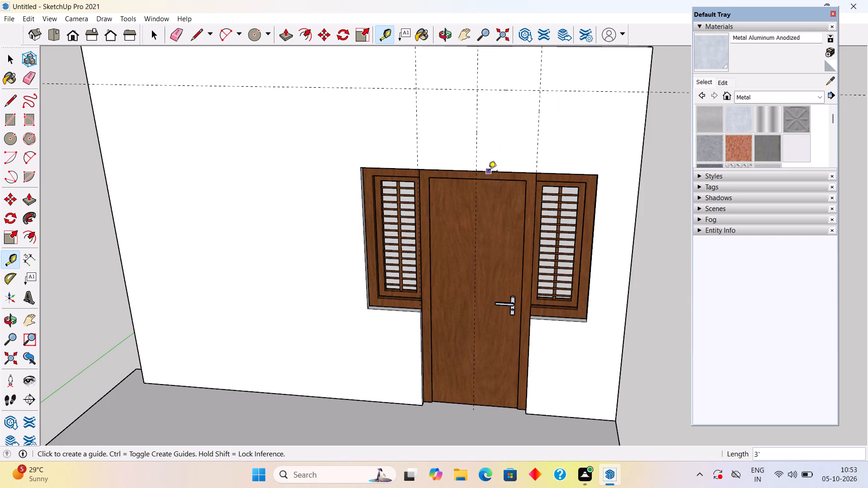
type("1'")
key("Return")
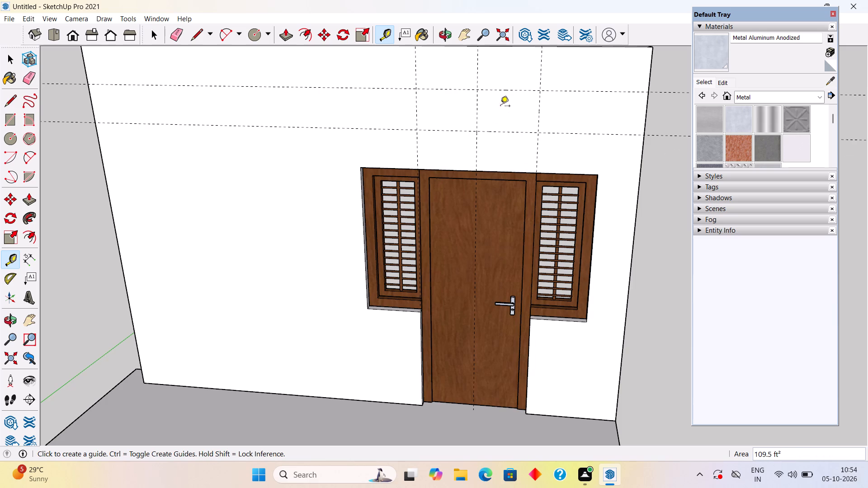
Inside the wall group, draw a 3' by 1' rectangle above the door between the outer vertical guides and the two horizontal guides.
scroll(502, 106, "down", 4)
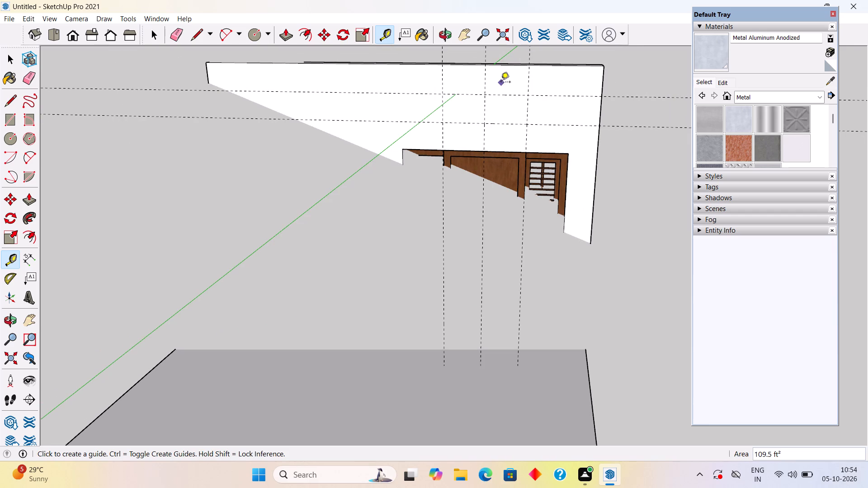
scroll(492, 94, "down", 5)
scroll(492, 108, "up", 11)
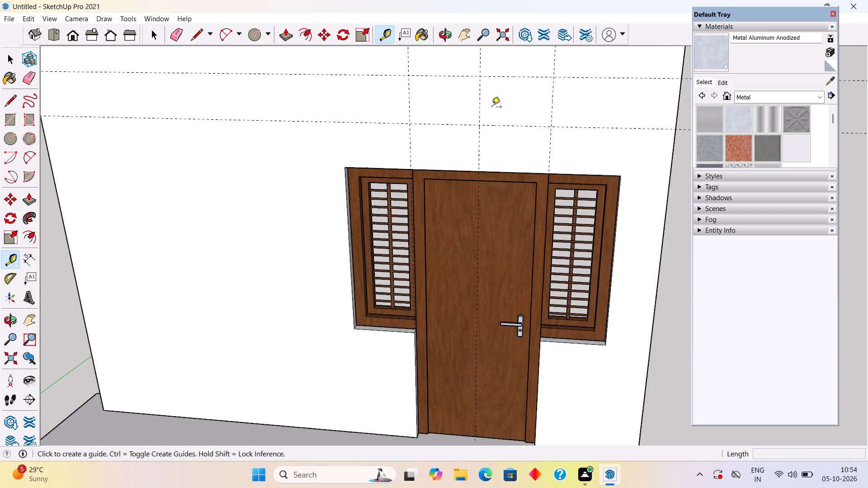
key("space")
triple_click(445, 148)
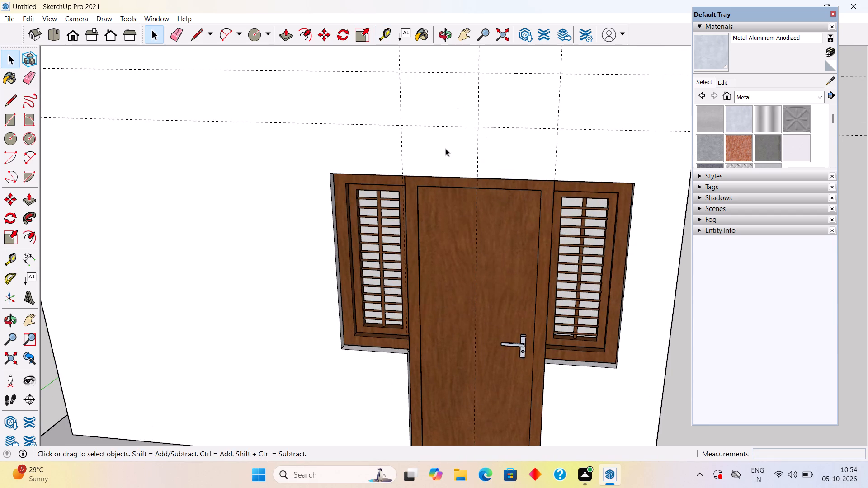
key("r")
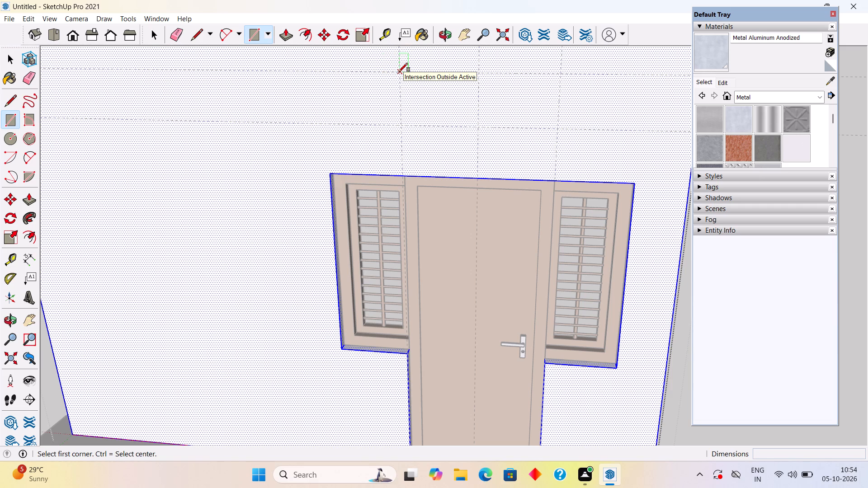
left_click(399, 72)
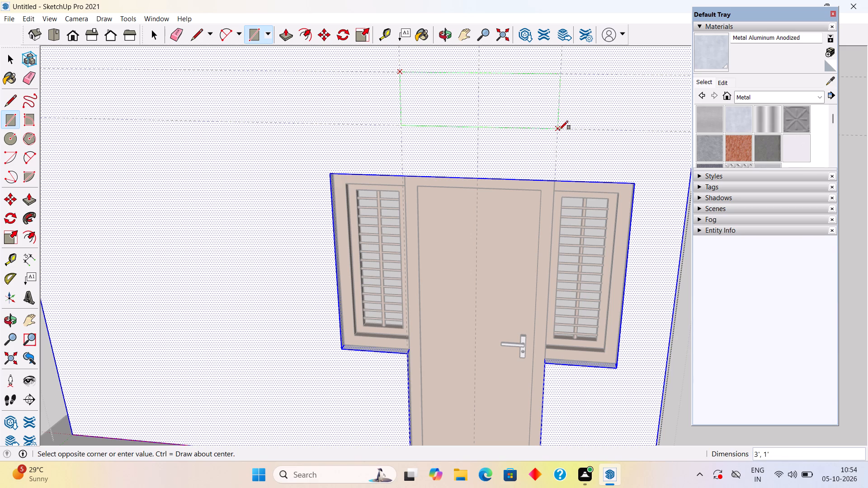
left_click(559, 130)
key("space")
Push the rectangle above the door 9" through the wall to cut an opening, and leave the wall group.
type("p")
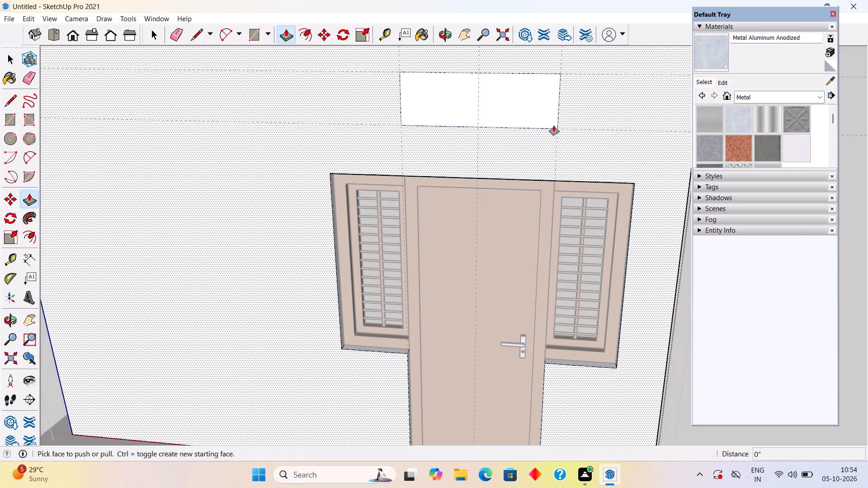
left_click_drag(521, 104, 524, 87)
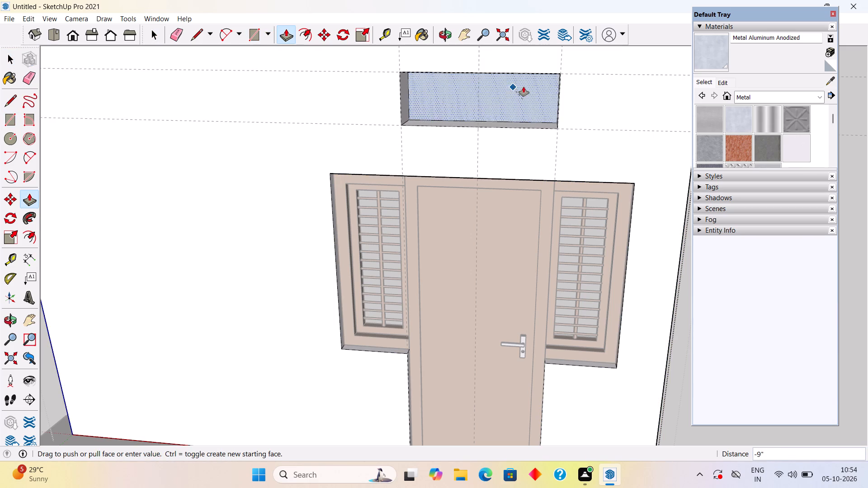
left_click_drag(524, 87, 513, 97)
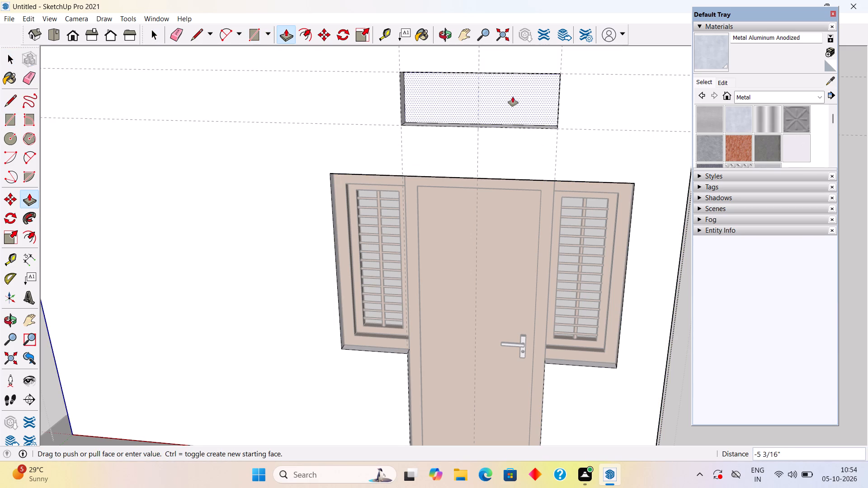
left_click_drag(513, 97, 524, 90)
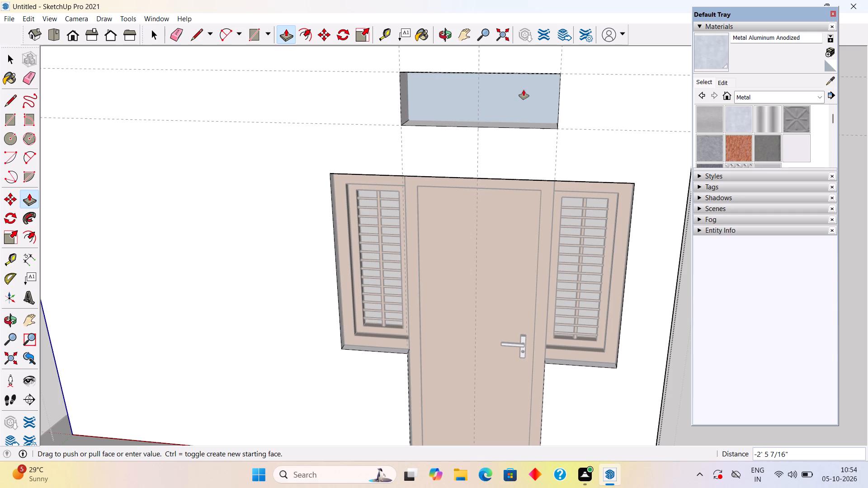
left_click_drag(524, 90, 533, 85)
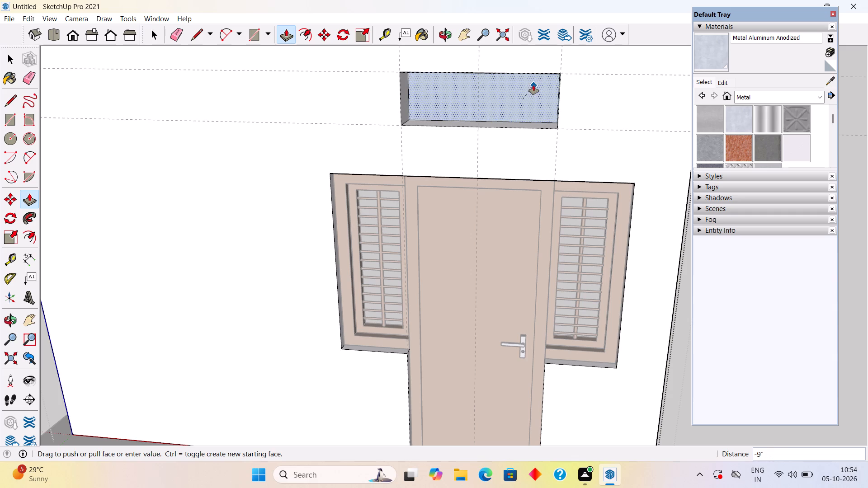
key("space")
scroll(533, 85, "down", 4)
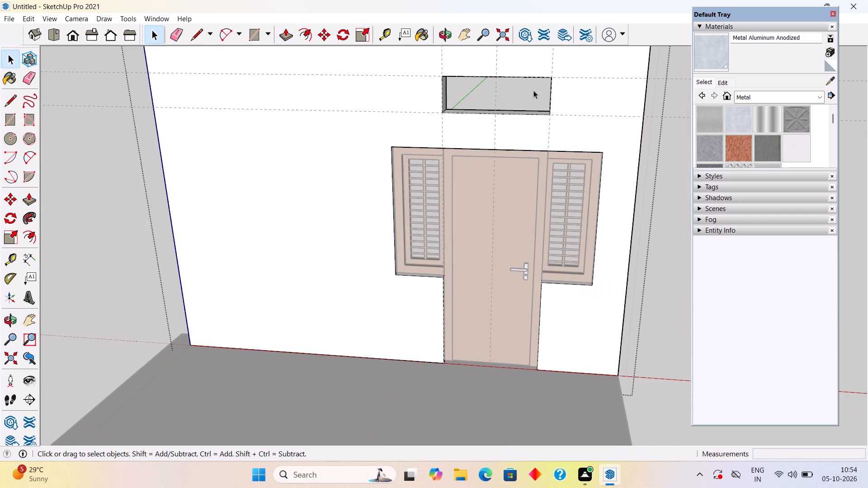
left_click(533, 101)
scroll(531, 96, "up", 3)
left_click(531, 96)
scroll(531, 96, "down", 2)
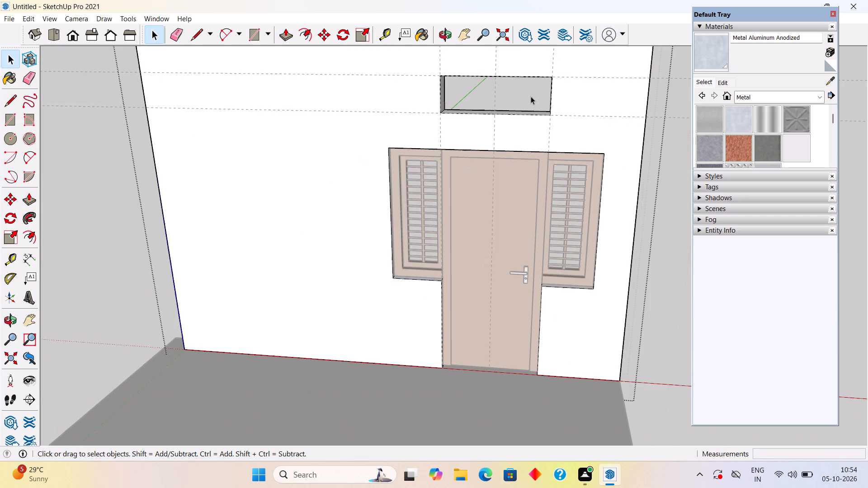
scroll(531, 96, "down", 3)
left_click(670, 66)
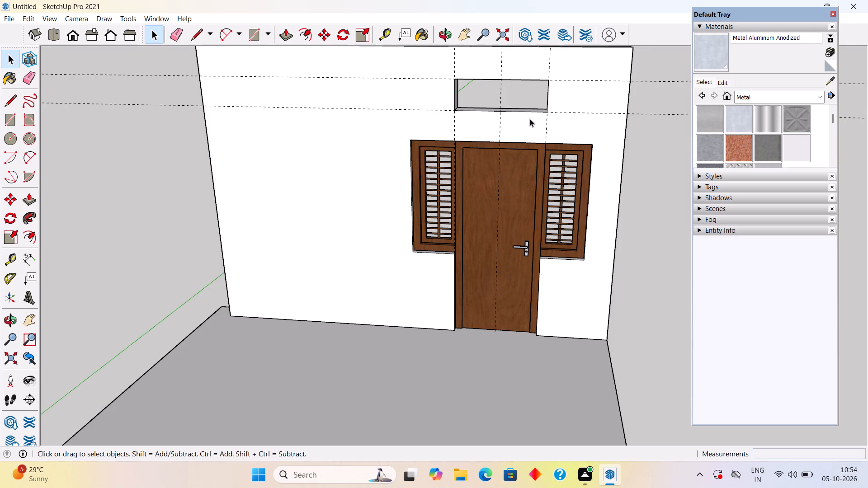
Draw a 3' by 1' rectangle outside the wall group, filling the opening above the door from corner to corner.
middle_click_drag(460, 160, 511, 154)
scroll(511, 154, "down", 4)
scroll(504, 80, "up", 4)
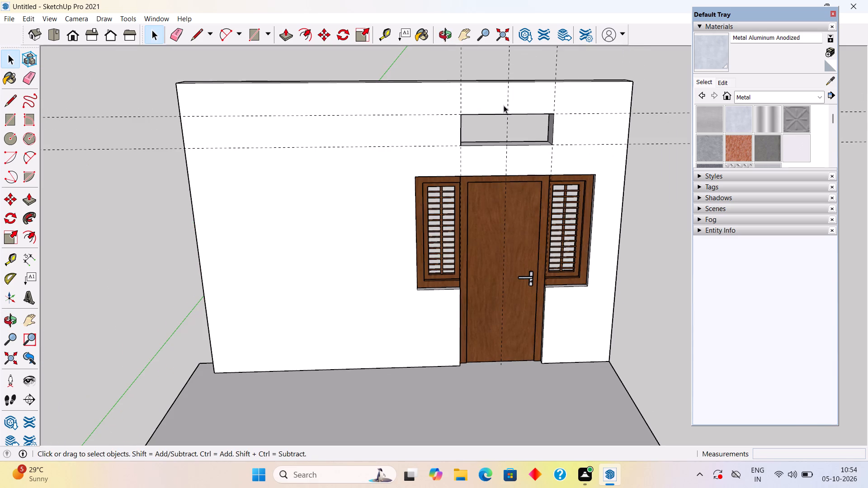
middle_click_drag(502, 102, 495, 65)
scroll(494, 122, "up", 2)
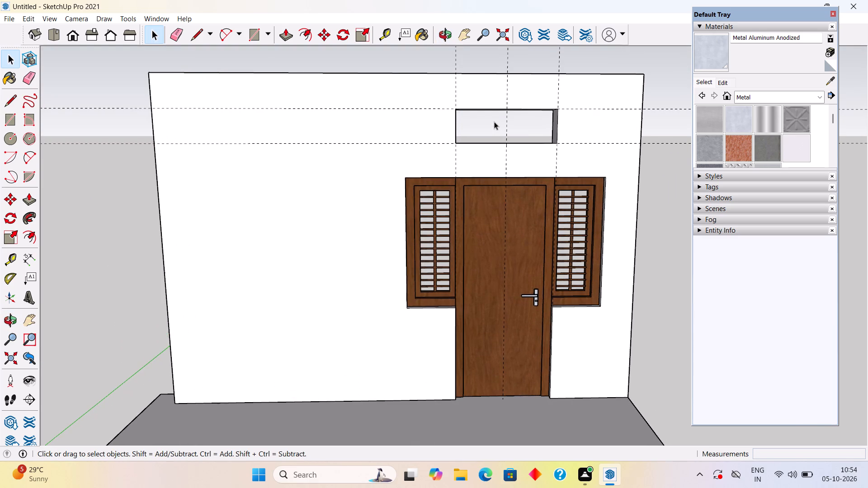
key("r")
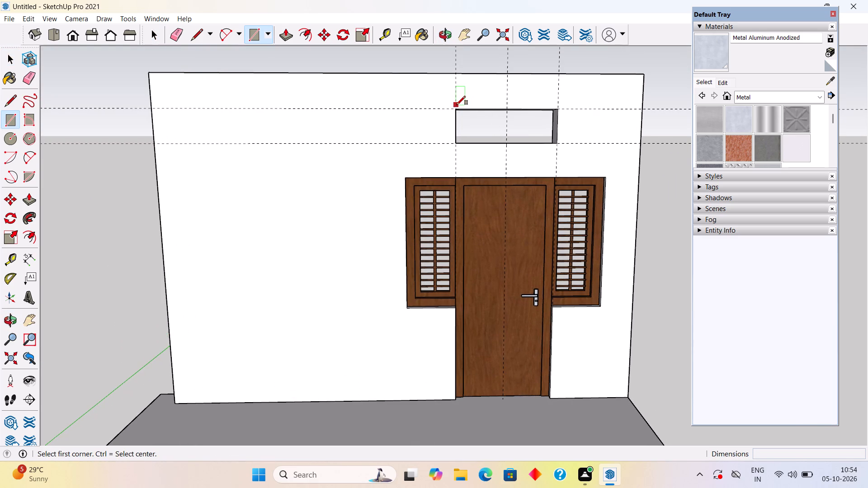
left_click(457, 108)
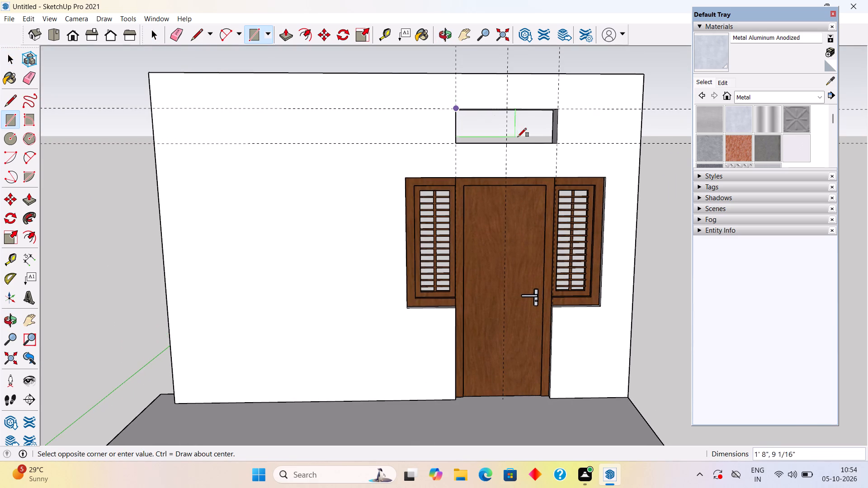
left_click(559, 142)
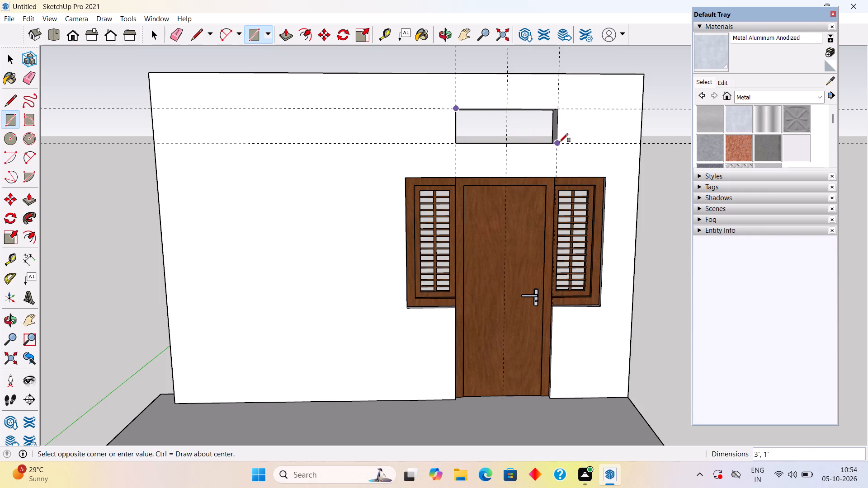
key("space")
Offset the edges of the panel in the opening above the door 2" inward.
middle_click_drag(552, 99, 476, 101)
scroll(512, 149, "up", 4)
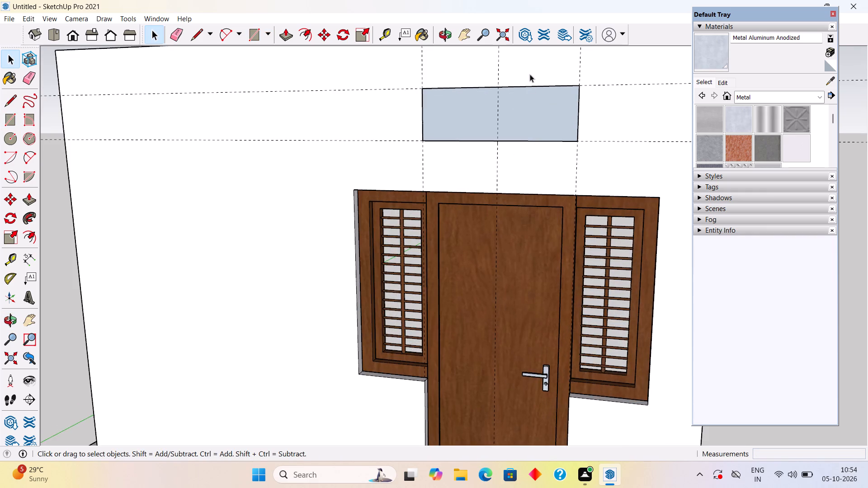
scroll(527, 52, "up", 5)
middle_click_drag(536, 71, 569, 103)
scroll(570, 71, "up", 3)
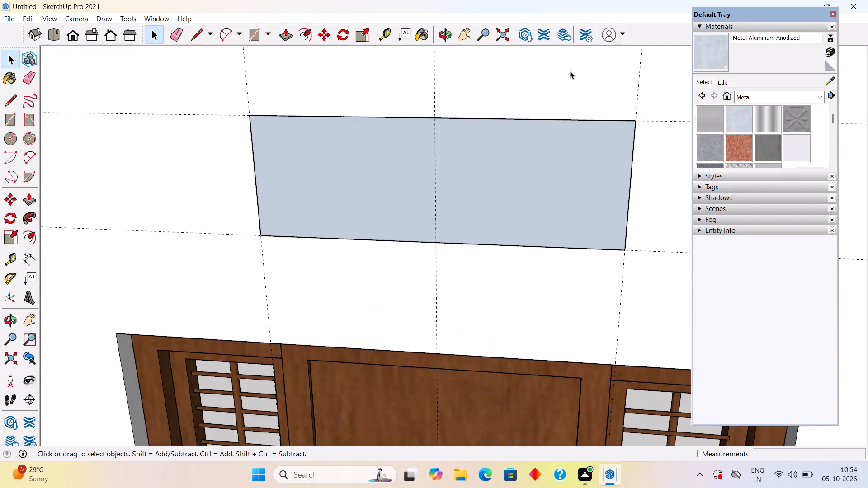
scroll(570, 71, "up", 2)
key("f")
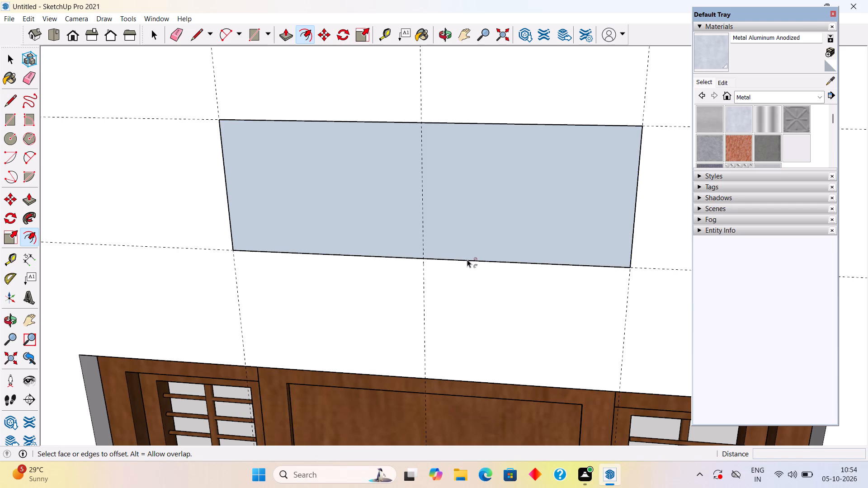
left_click(390, 253)
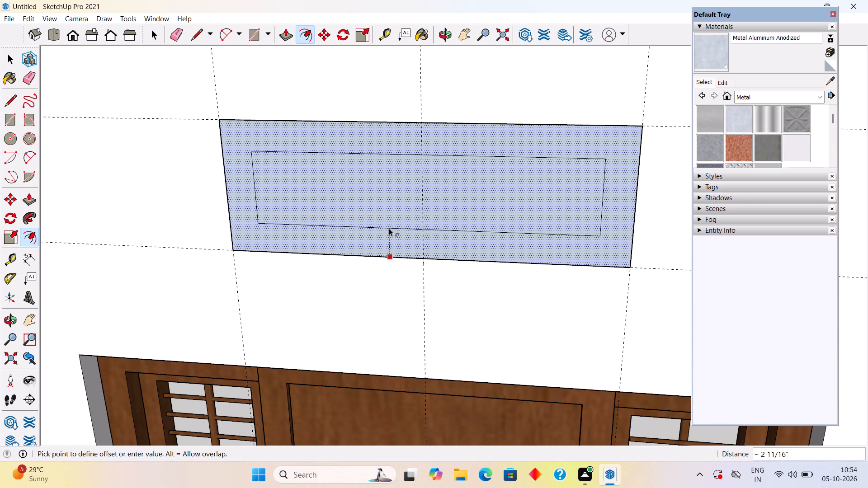
type("2\"")
key("Return")
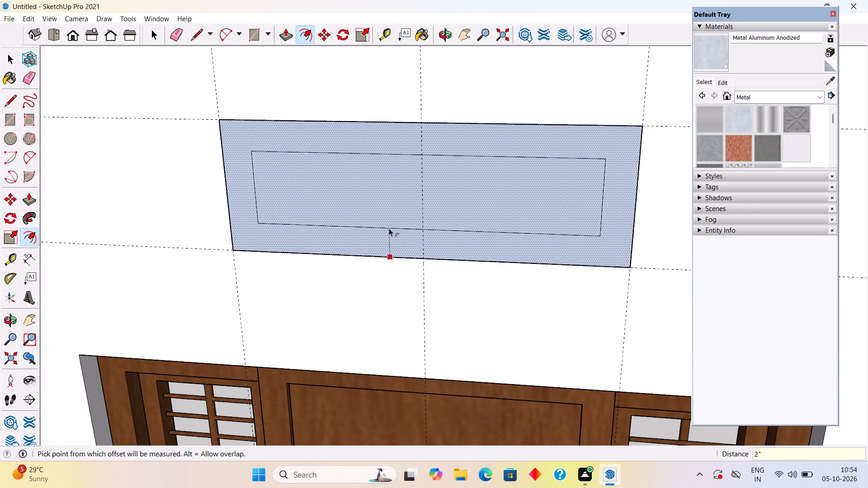
key("space")
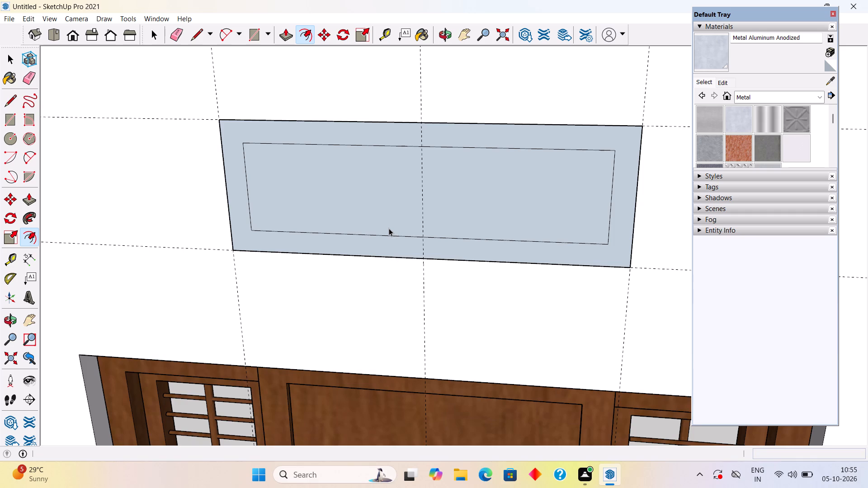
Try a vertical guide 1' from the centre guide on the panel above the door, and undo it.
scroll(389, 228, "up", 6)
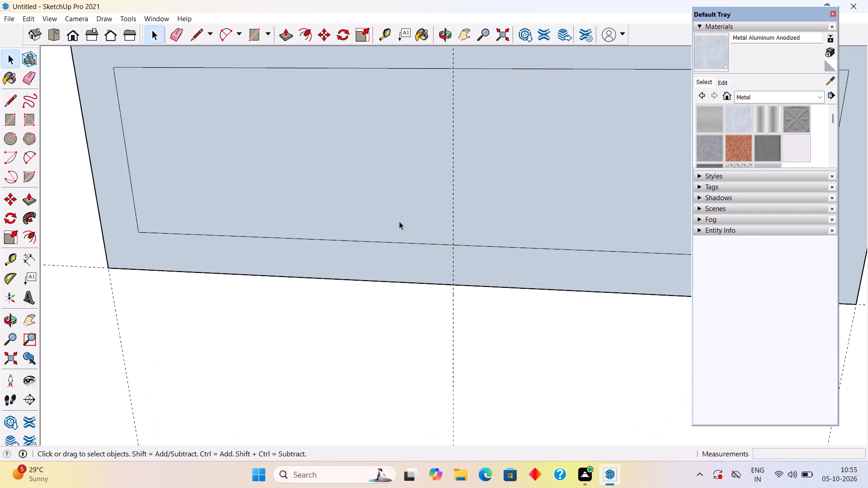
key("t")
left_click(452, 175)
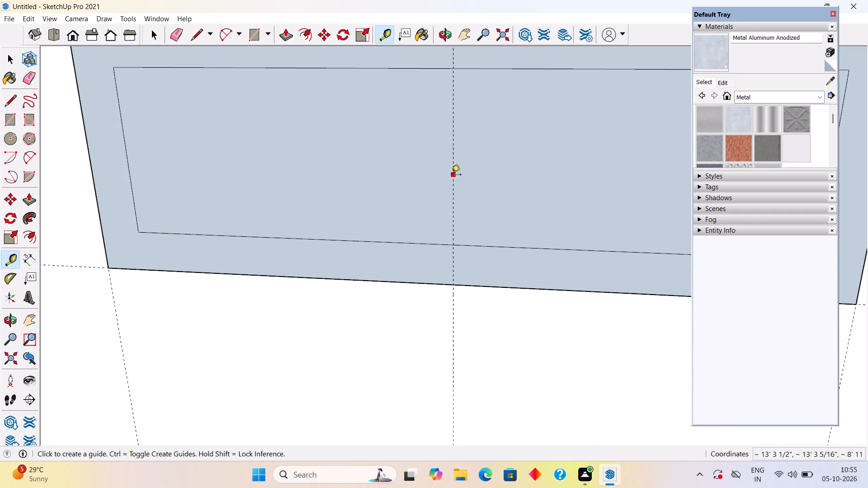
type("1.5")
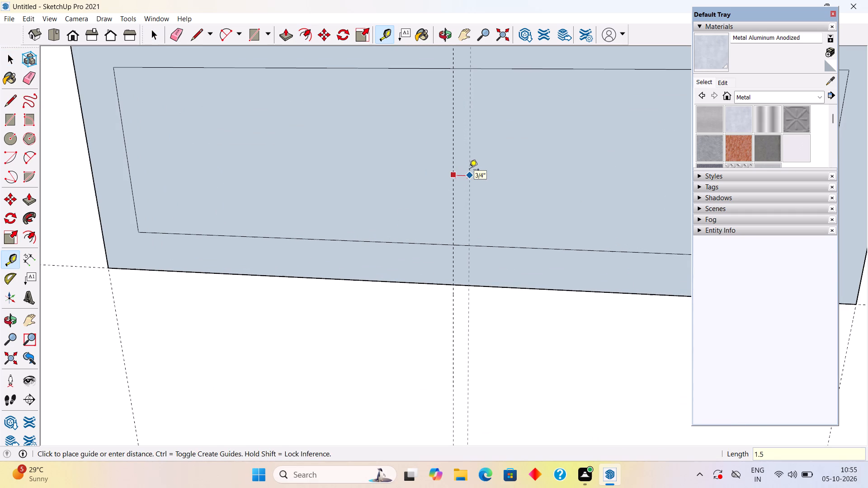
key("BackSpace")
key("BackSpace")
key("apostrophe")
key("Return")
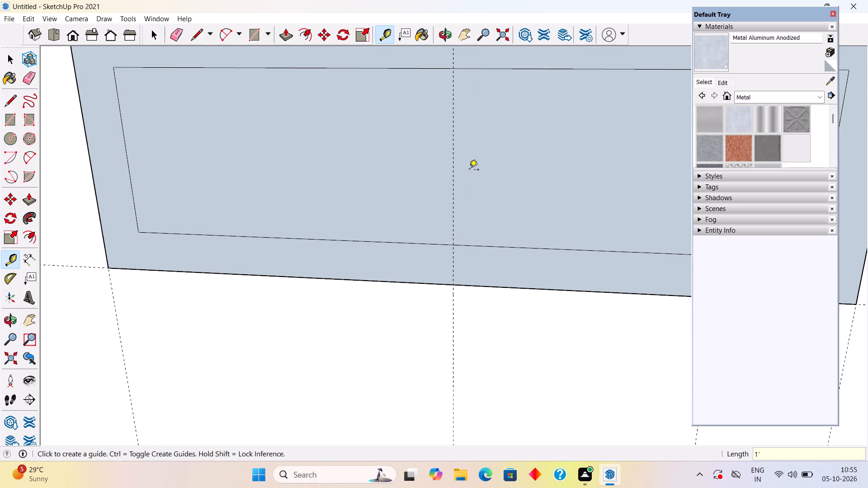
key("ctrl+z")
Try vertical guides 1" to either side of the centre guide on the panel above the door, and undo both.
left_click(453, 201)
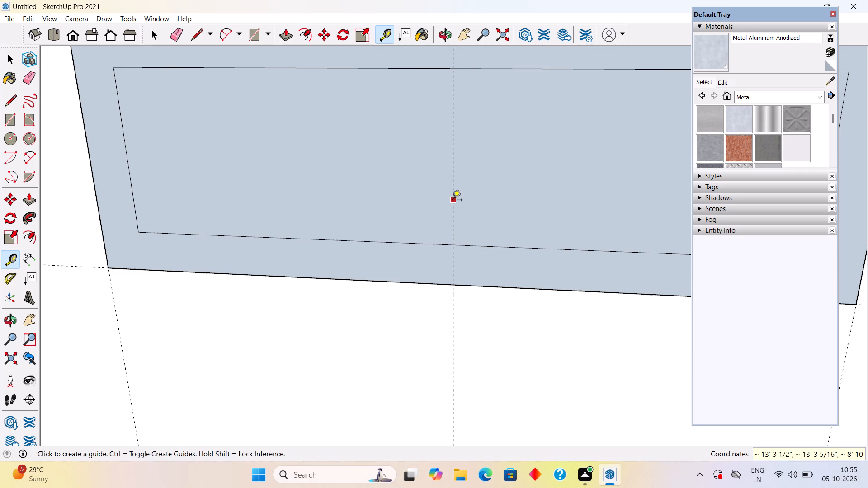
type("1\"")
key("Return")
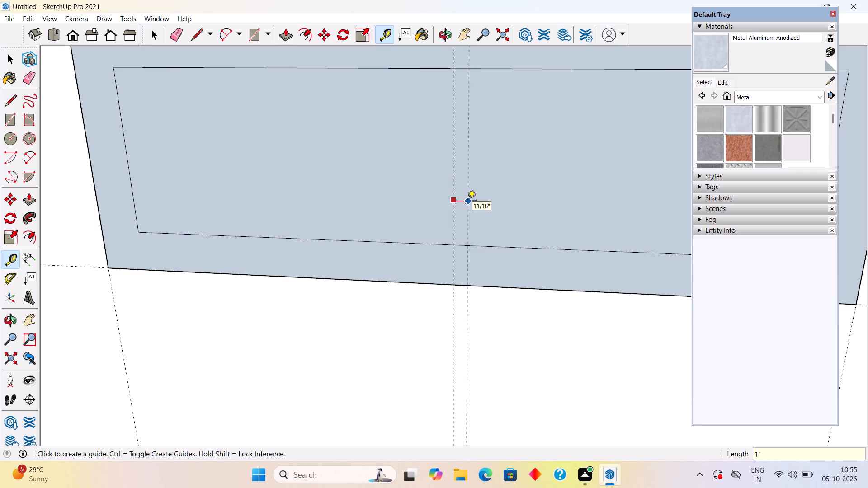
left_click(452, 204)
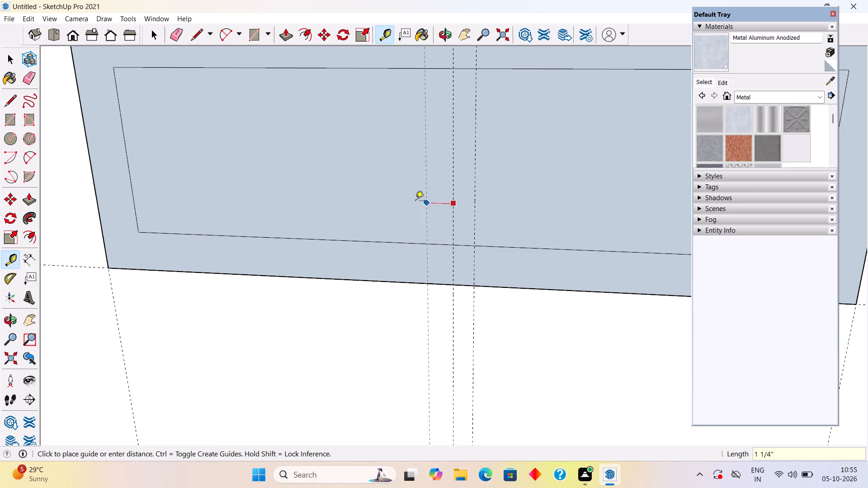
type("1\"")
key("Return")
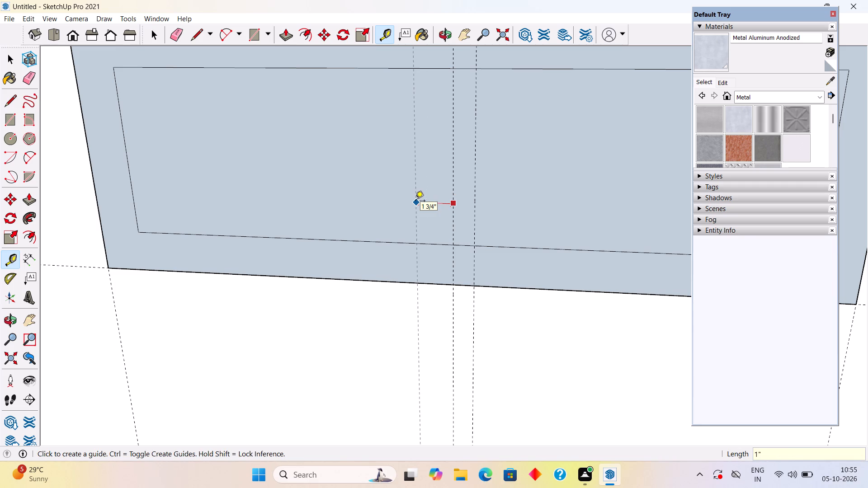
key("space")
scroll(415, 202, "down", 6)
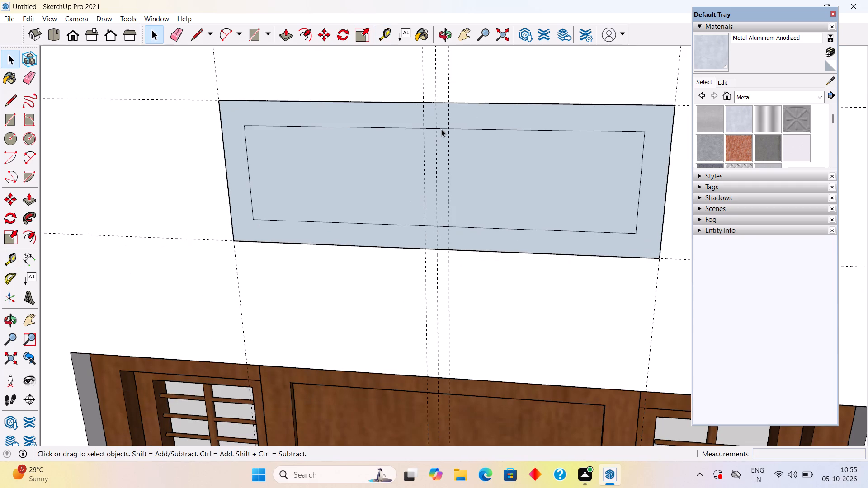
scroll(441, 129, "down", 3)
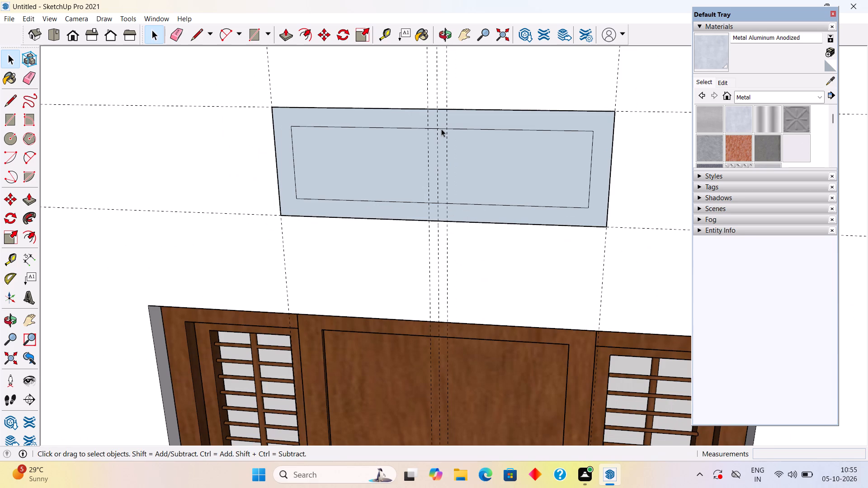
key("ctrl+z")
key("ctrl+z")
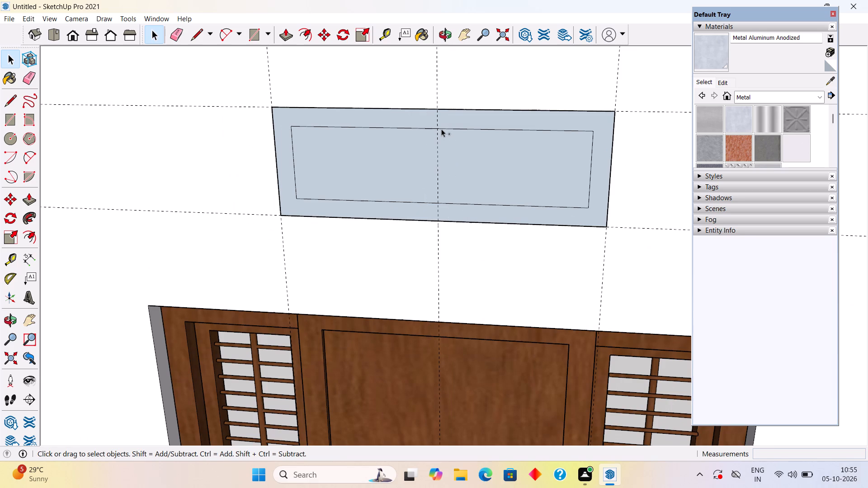
Undo the 2" offset on the panel above the door and offset its edges 1" inward instead.
key("ctrl+z")
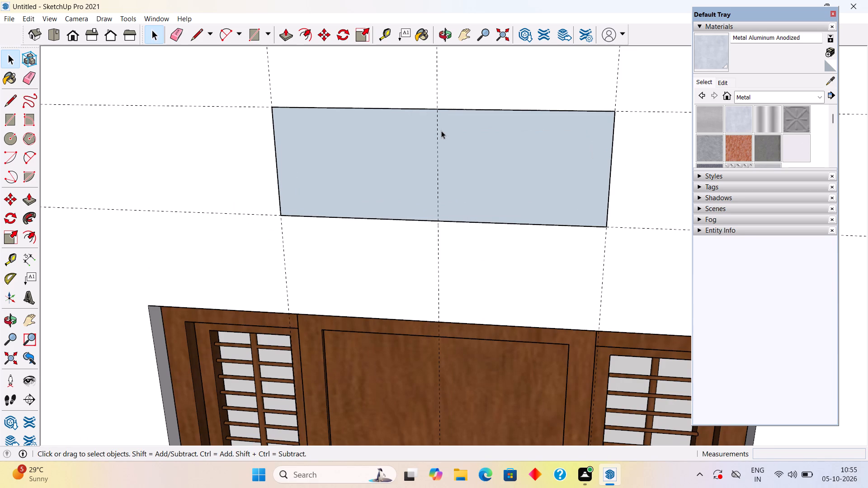
key("f")
left_click(397, 134)
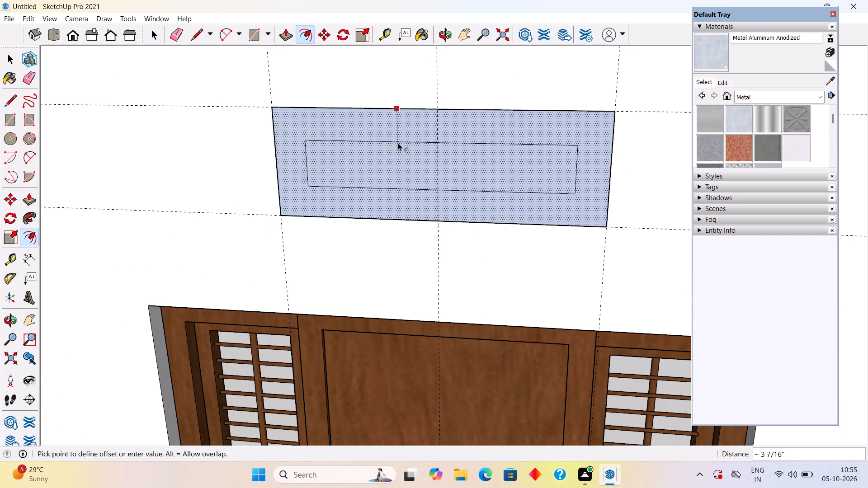
key("1")
key("Up")
key("shift+Return")
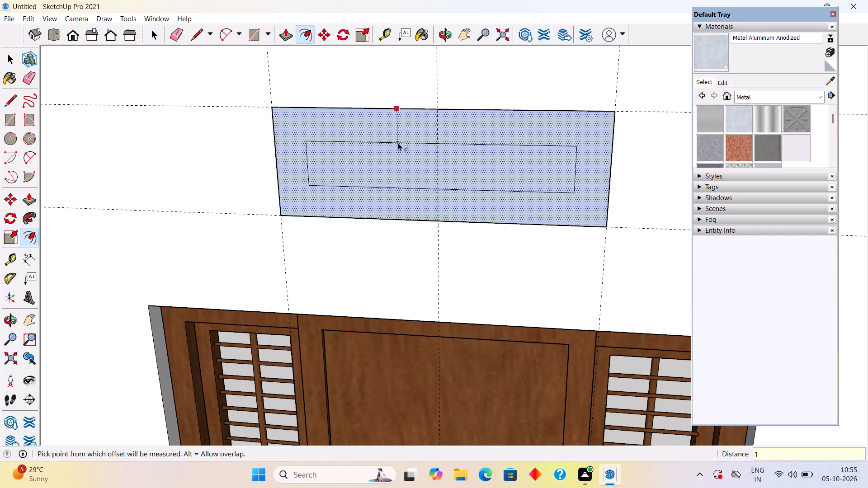
scroll(398, 143, "up", 2)
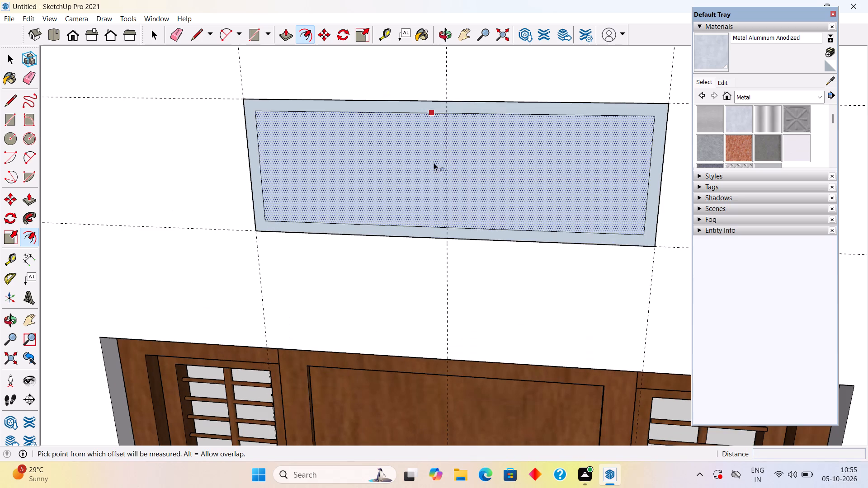
key("space")
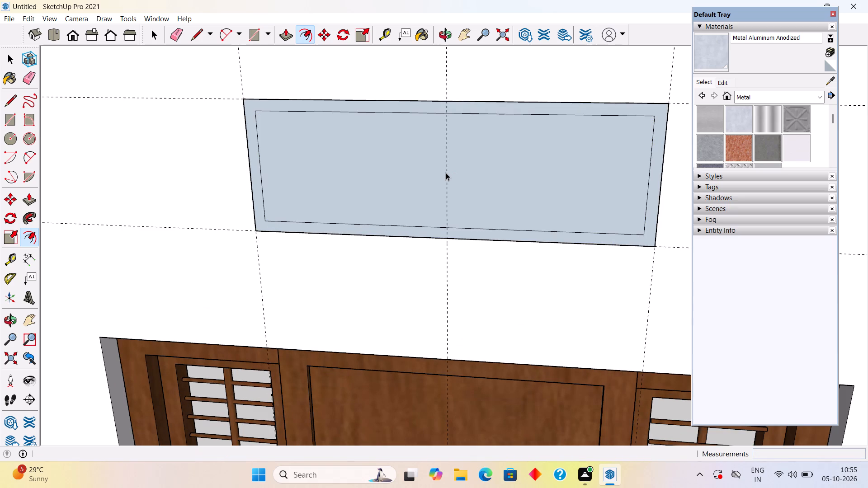
Place a vertical guide 0.5" to the right of the centre guide on the panel above the door.
type("r")
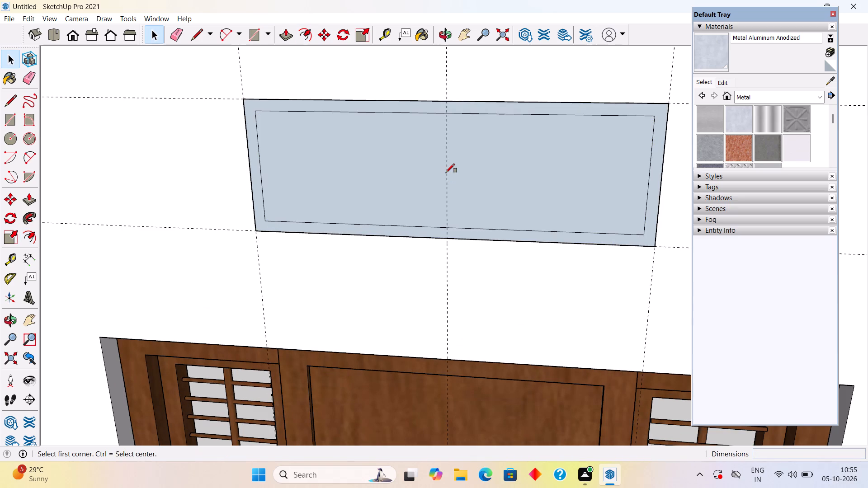
key("t")
left_click(444, 188)
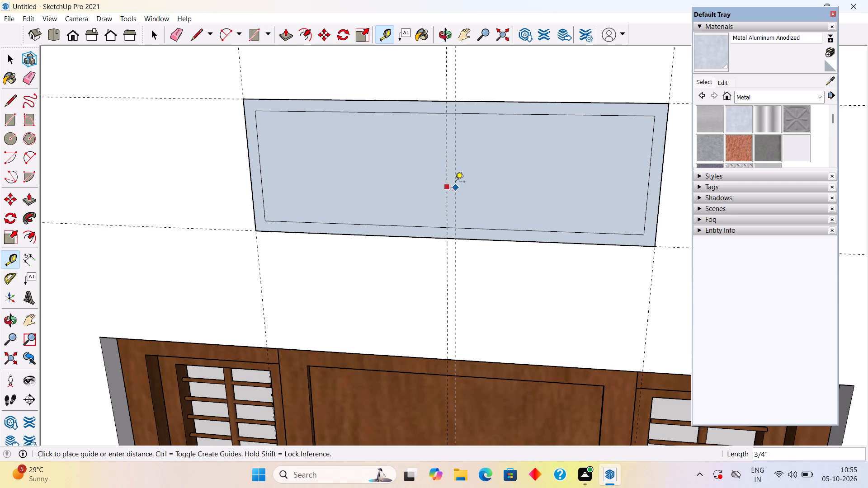
type(".5\"")
key("Return")
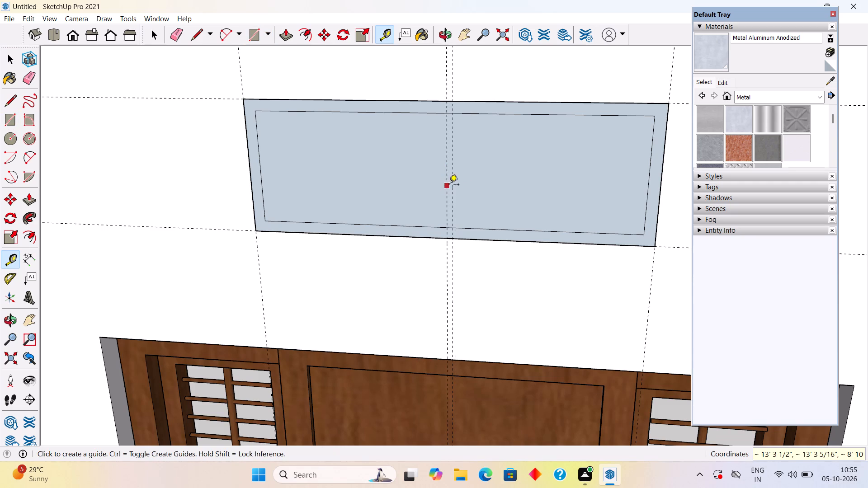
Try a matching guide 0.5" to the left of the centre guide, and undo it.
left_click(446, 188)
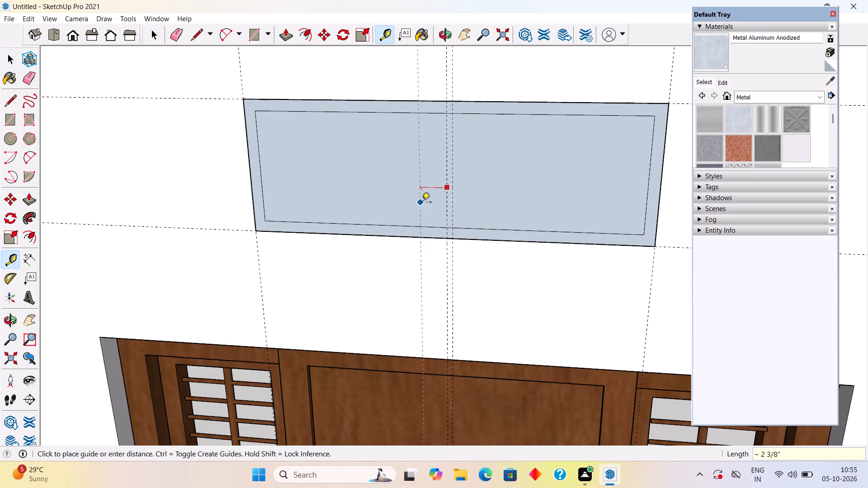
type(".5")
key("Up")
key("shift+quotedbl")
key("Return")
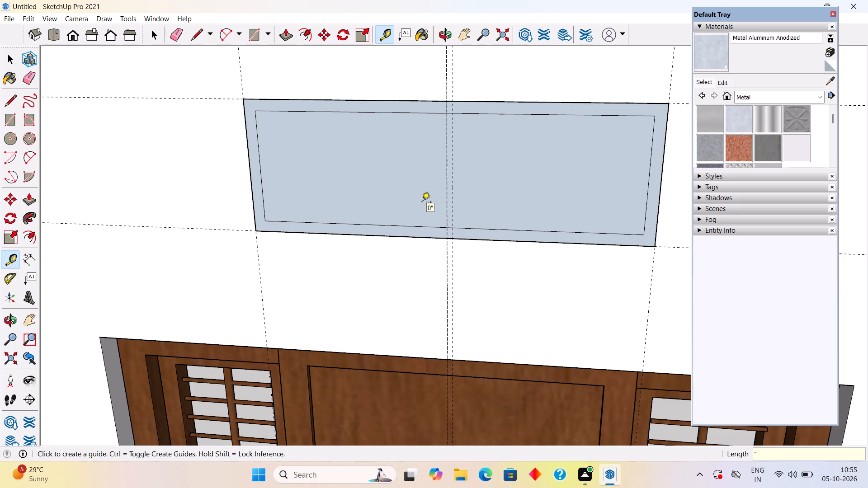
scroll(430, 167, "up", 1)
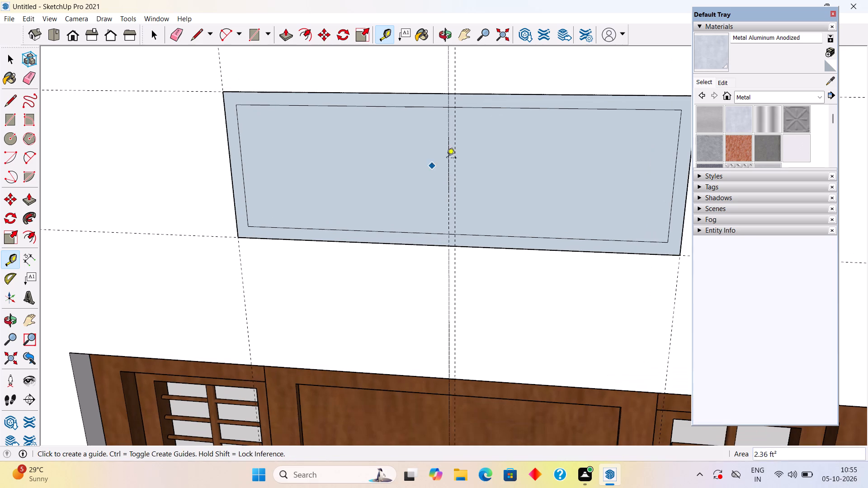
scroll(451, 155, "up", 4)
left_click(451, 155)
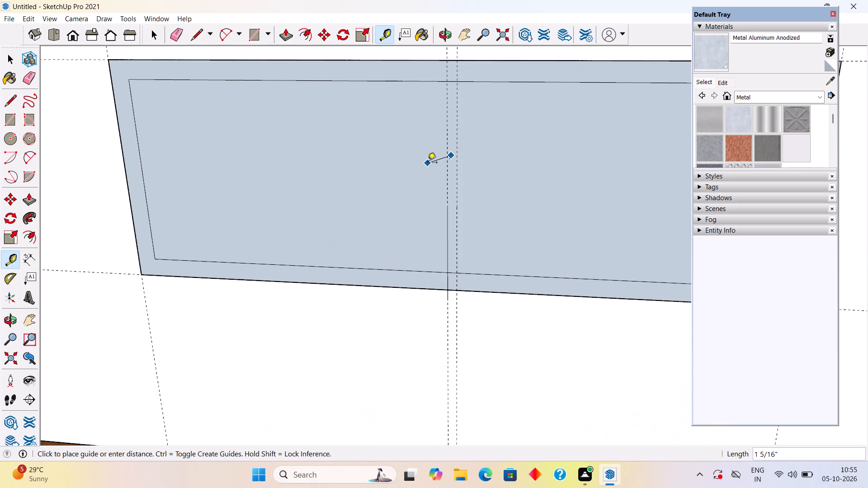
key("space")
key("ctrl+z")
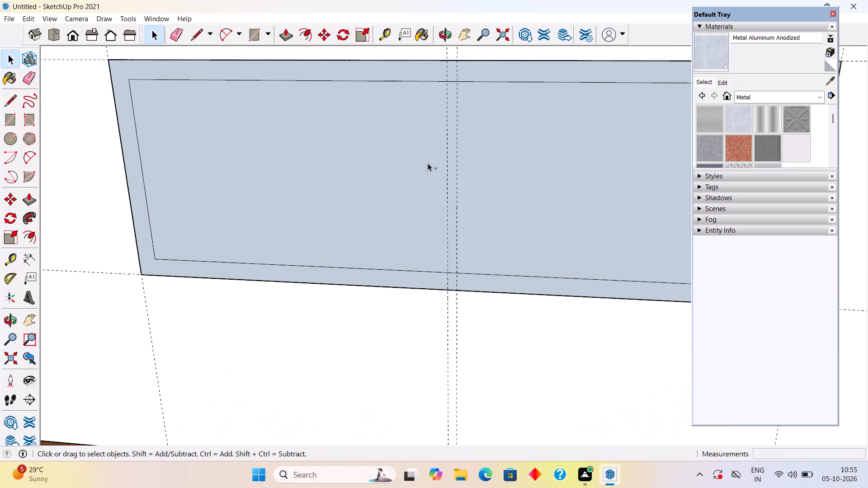
Place a vertical guide 0.5" to the left of the centre guide on the panel above the door.
key("t")
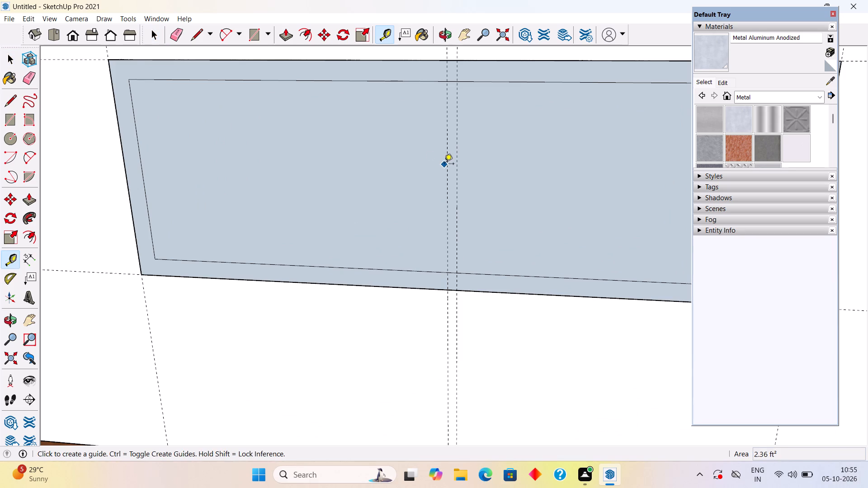
left_click(446, 163)
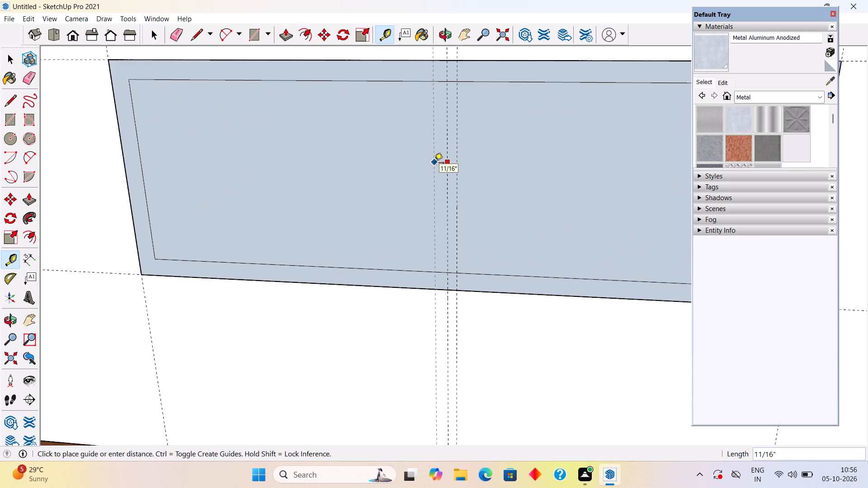
type(".5\"")
key("Return")
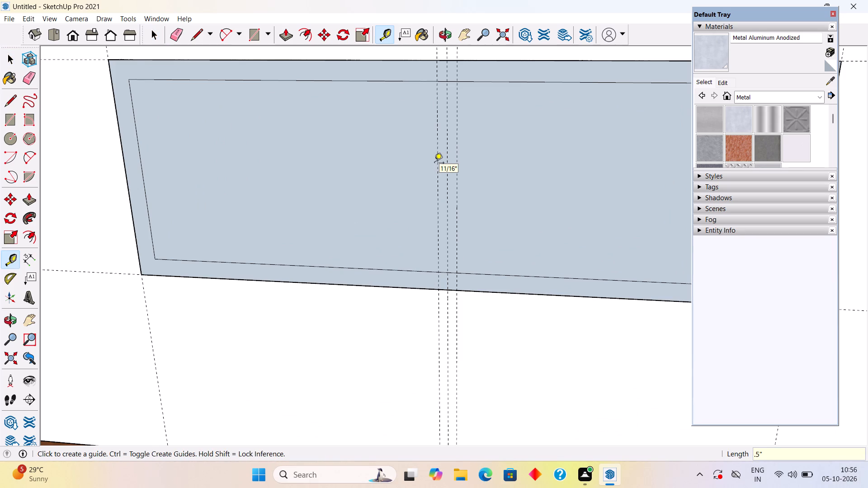
key("space")
Draw two vertical 10" lines along the 0.5" guides, joining the top and bottom edges of the inner rectangle.
key("l")
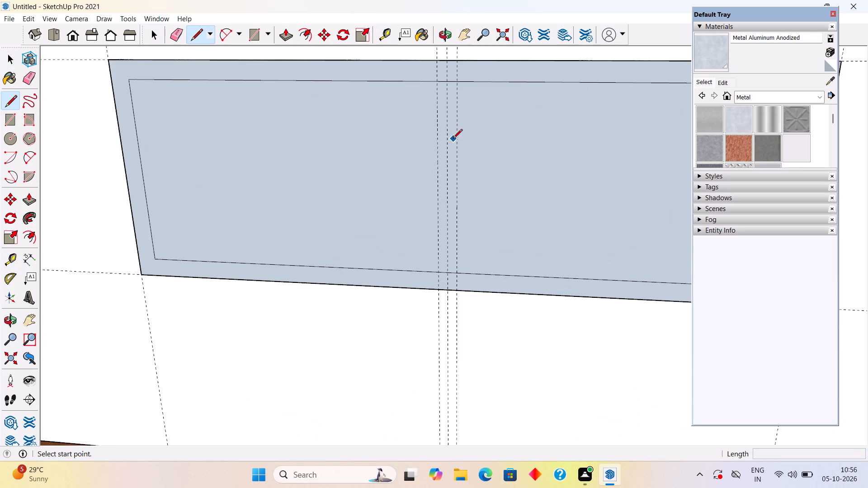
left_click(434, 82)
left_click(442, 273)
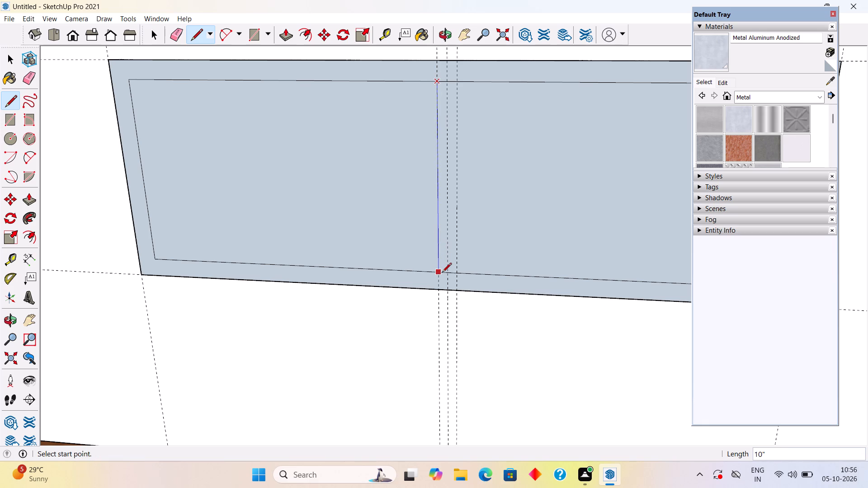
left_click(458, 84)
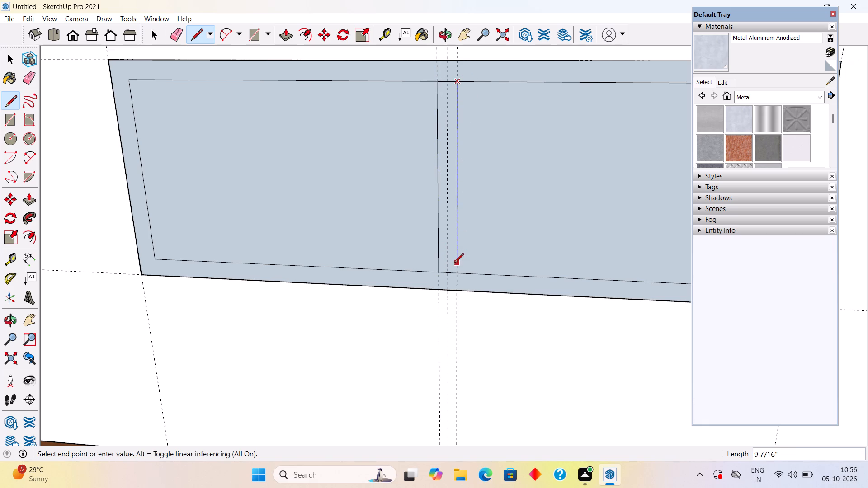
left_click(454, 272)
key("space")
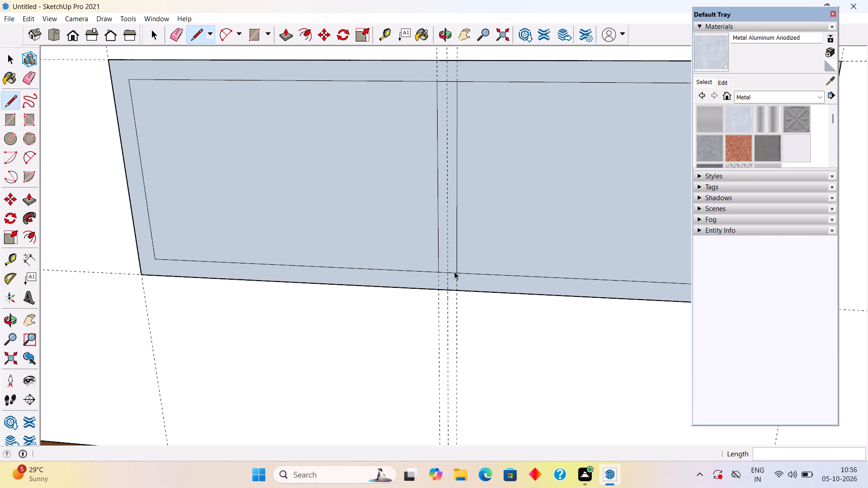
Erase the centre guide and the short top and bottom edge segments between the two vertical lines.
type("e")
left_click(453, 272)
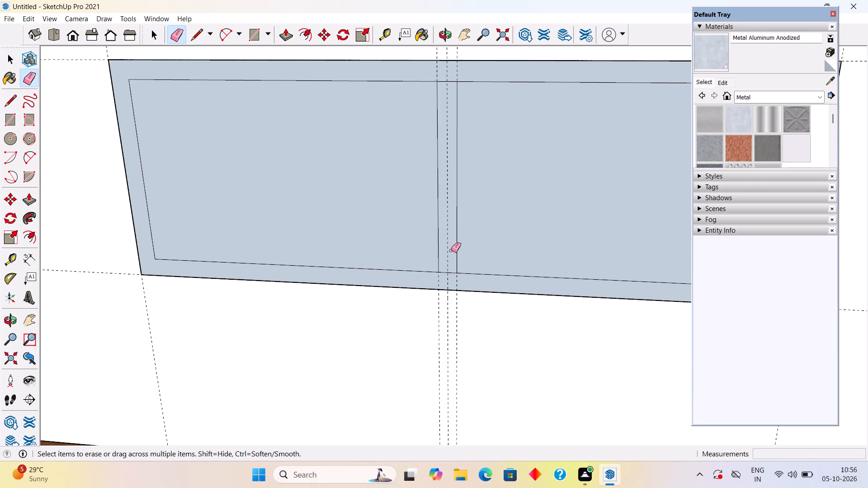
left_click(447, 273)
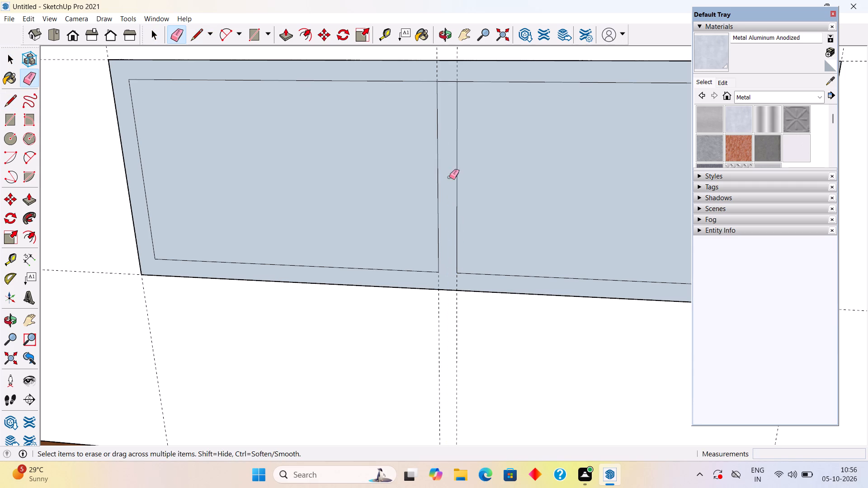
left_click(449, 82)
Delete the two inner pane faces so that only the ventilator frame with its central mullion is left.
scroll(449, 82, "down", 6)
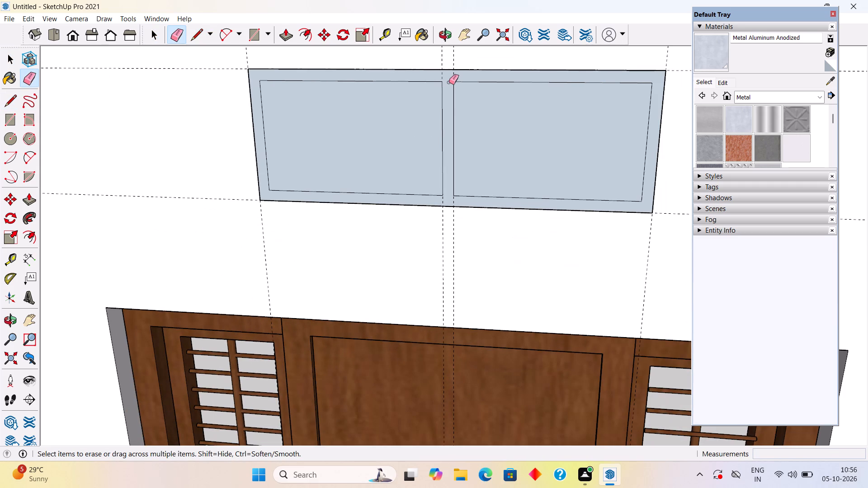
key("space")
left_click(385, 123)
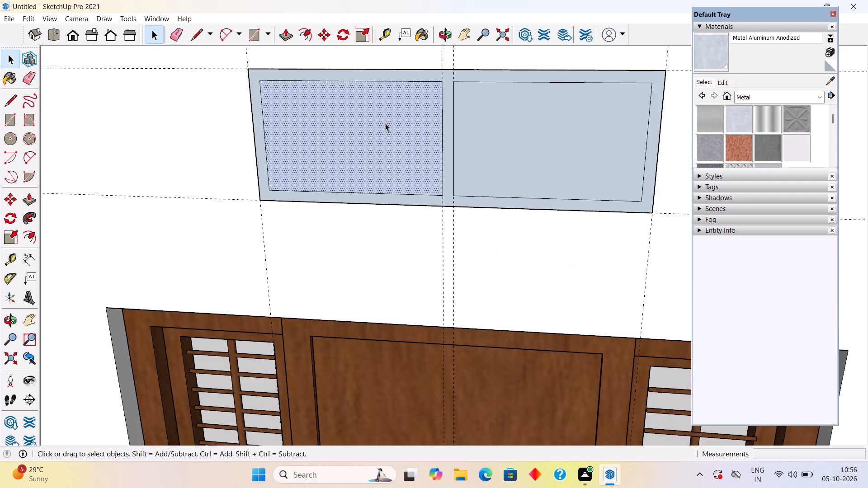
key("Delete")
left_click(506, 125)
key("Delete")
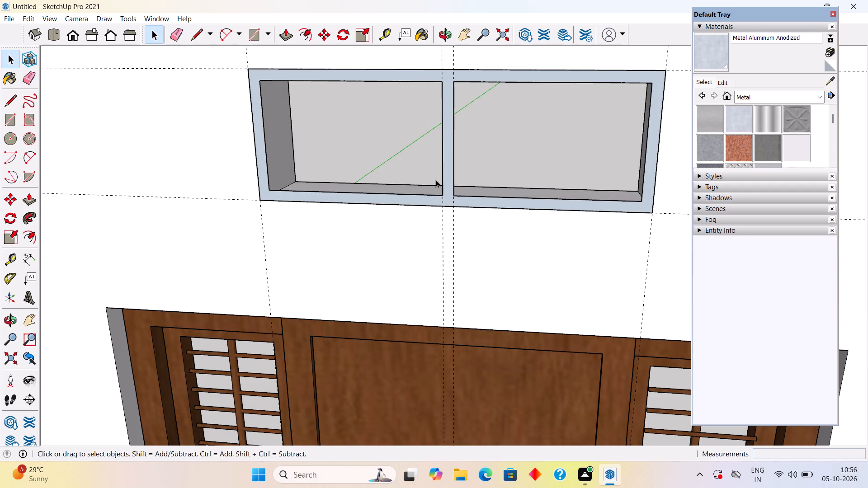
Pull the ventilator frame face out 2" to give the frame thickness.
key("p")
left_click(446, 193)
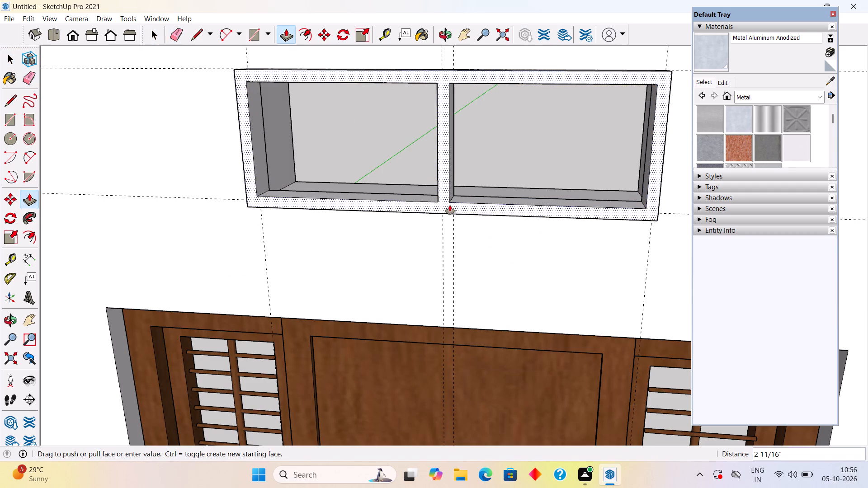
type("2\"")
key("Return")
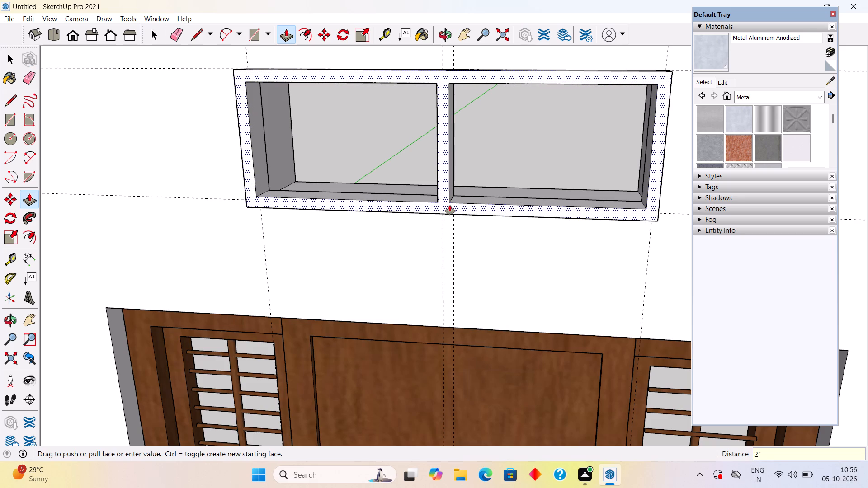
Select the whole connected ventilator frame with its central mullion and make it a group.
key("space")
triple_click(450, 205)
right_click(450, 205)
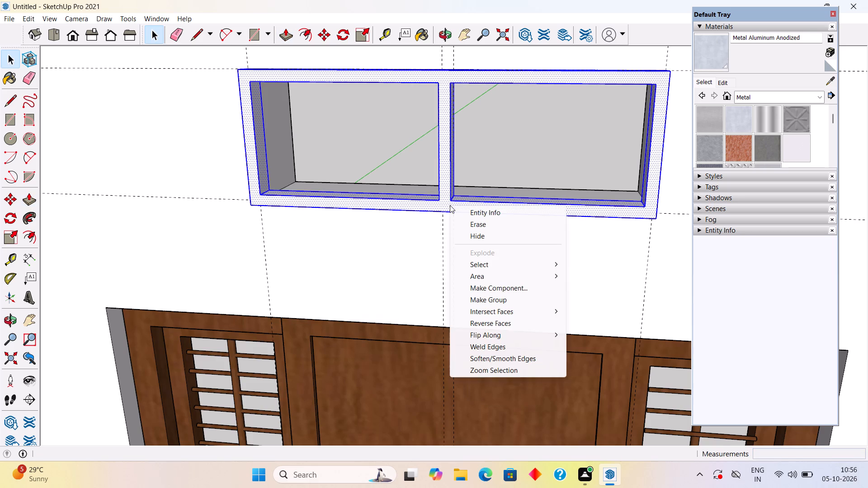
left_click(479, 296)
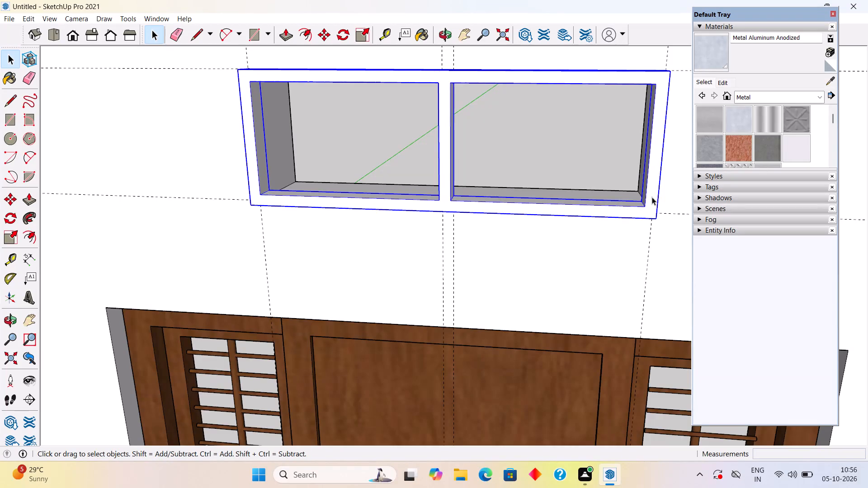
Move the ventilator frame group by its lower outer corner about 6 1/2" back into the wall opening.
scroll(666, 190, "up", 7)
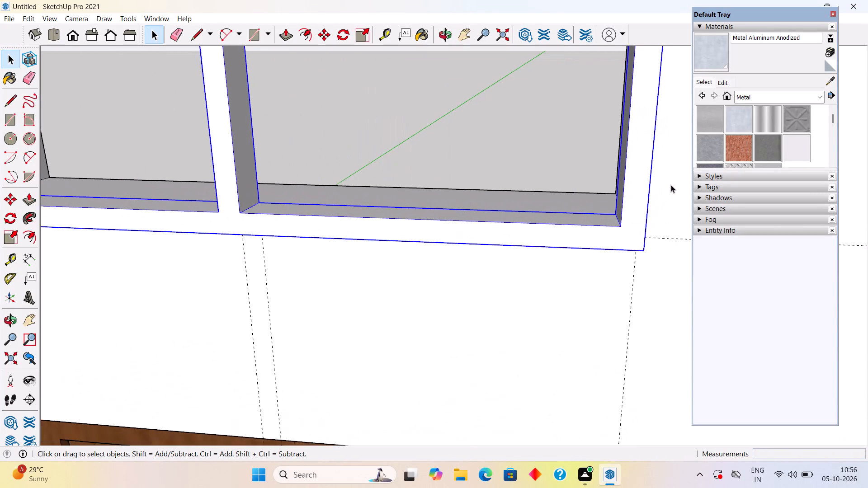
scroll(671, 185, "up", 1)
key("m")
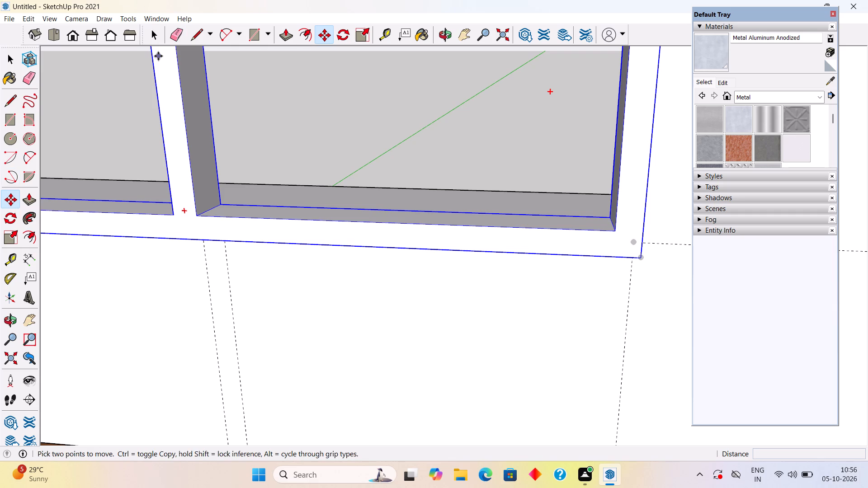
scroll(131, 0, "up", 1)
left_click(640, 259)
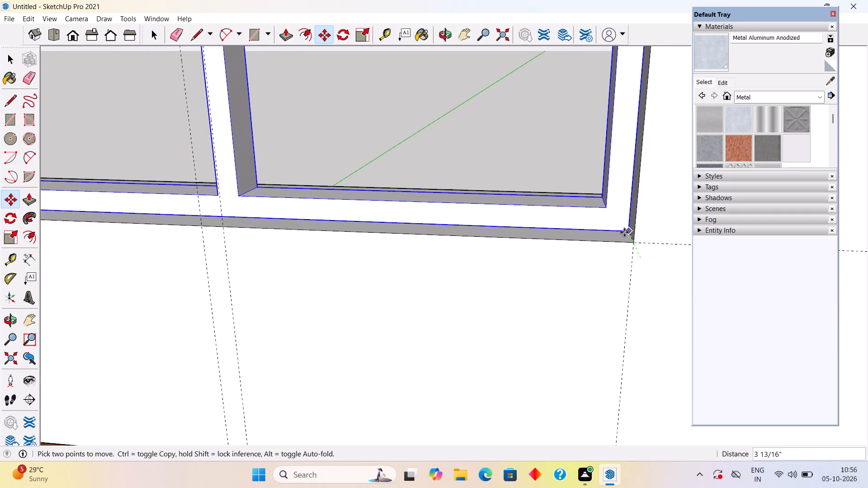
scroll(623, 222, "up", 3)
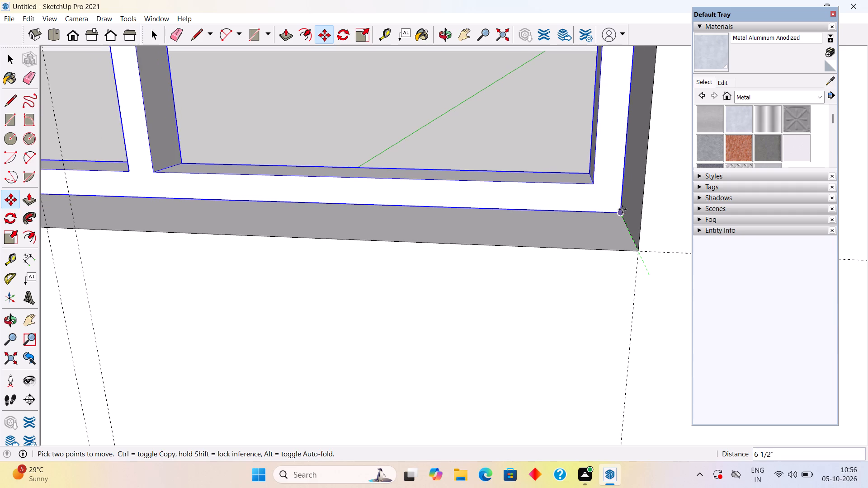
left_click(620, 214)
scroll(623, 214, "down", 16)
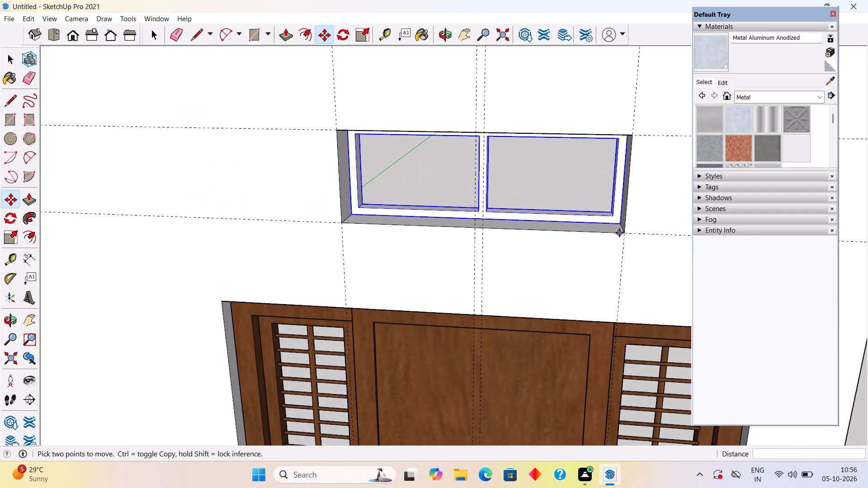
key("space")
scroll(619, 233, "down", 10)
left_click(564, 105)
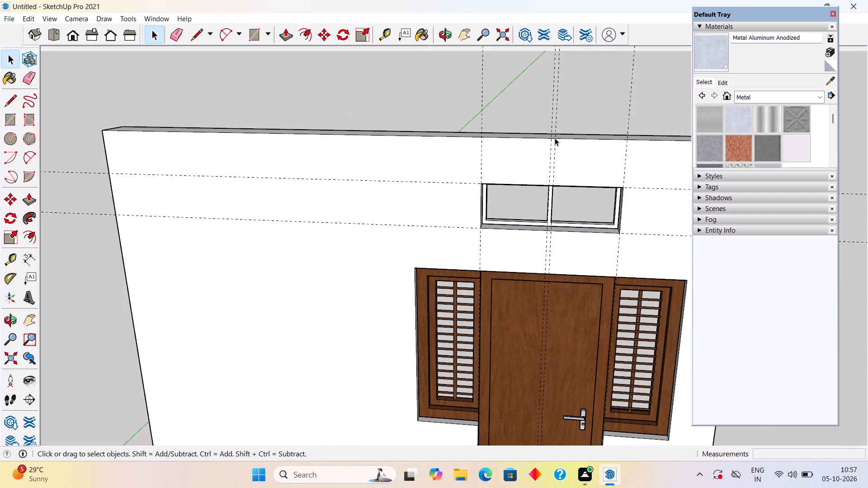
Open the ventilator frame group for editing and pull its front face out another 1".
middle_click_drag(563, 283, 537, 182)
scroll(531, 171, "down", 1)
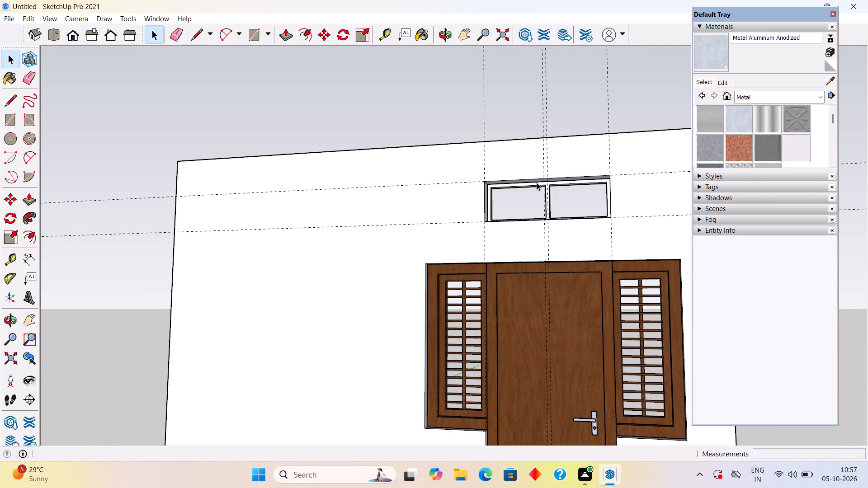
scroll(599, 194, "up", 3)
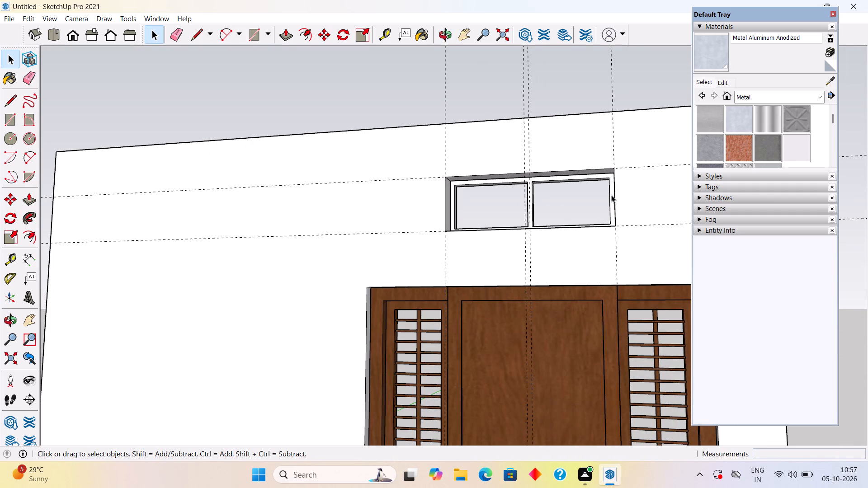
scroll(558, 160, "up", 6)
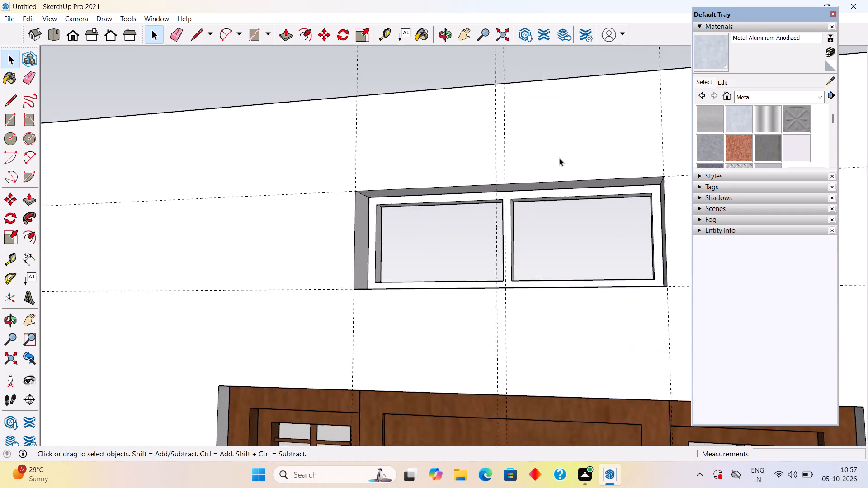
scroll(559, 158, "up", 1)
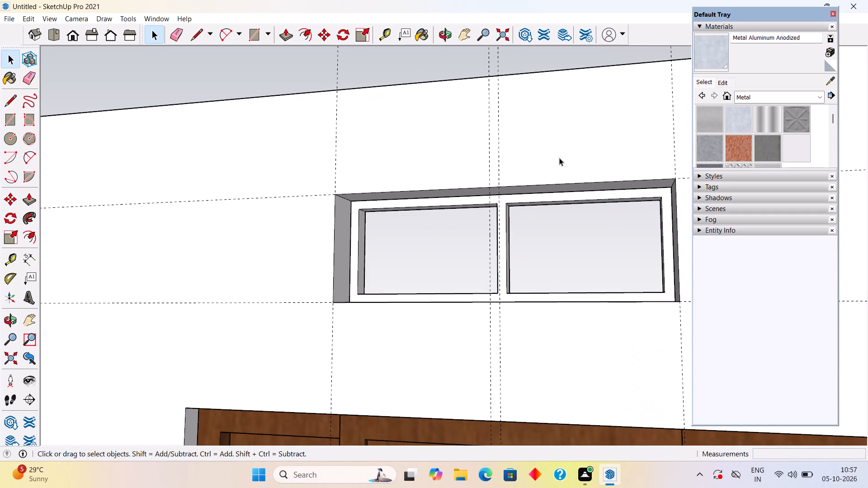
scroll(559, 158, "up", 2)
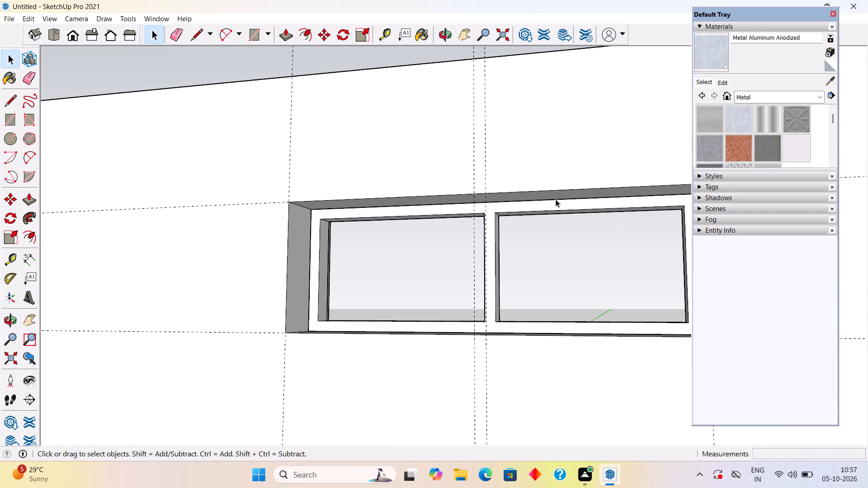
triple_click(492, 234)
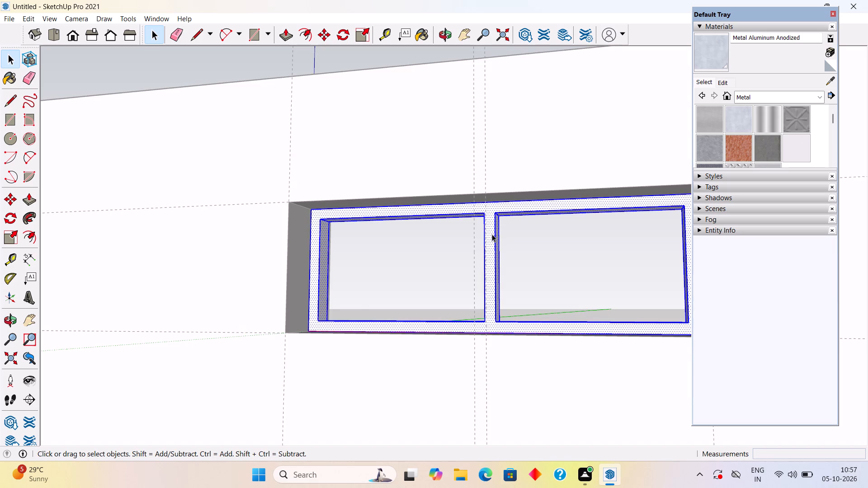
key("p")
left_click(491, 242)
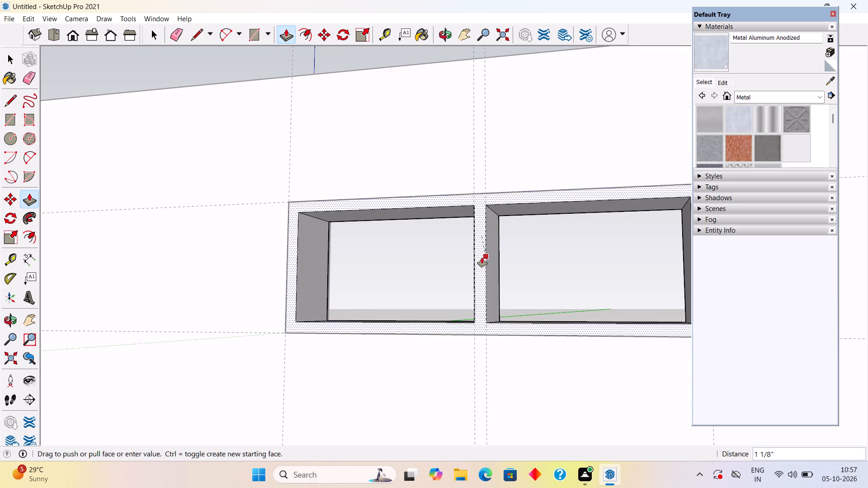
type("1\"")
key("Return")
key("space")
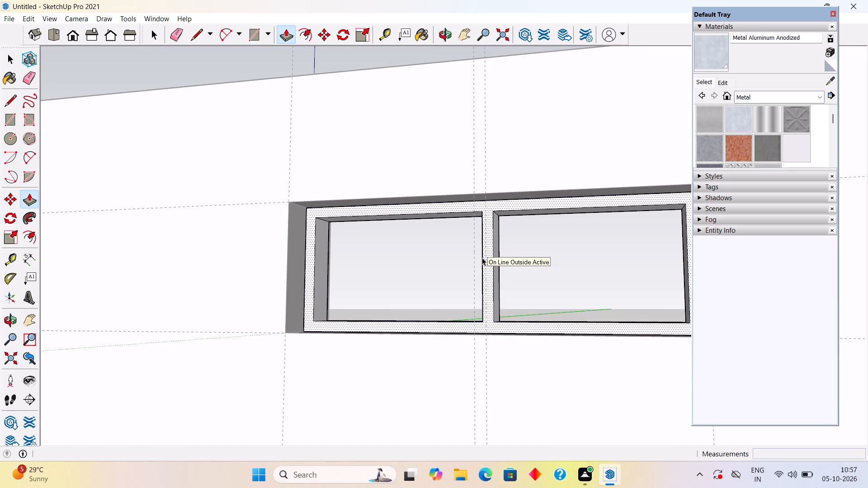
scroll(491, 264, "down", 4)
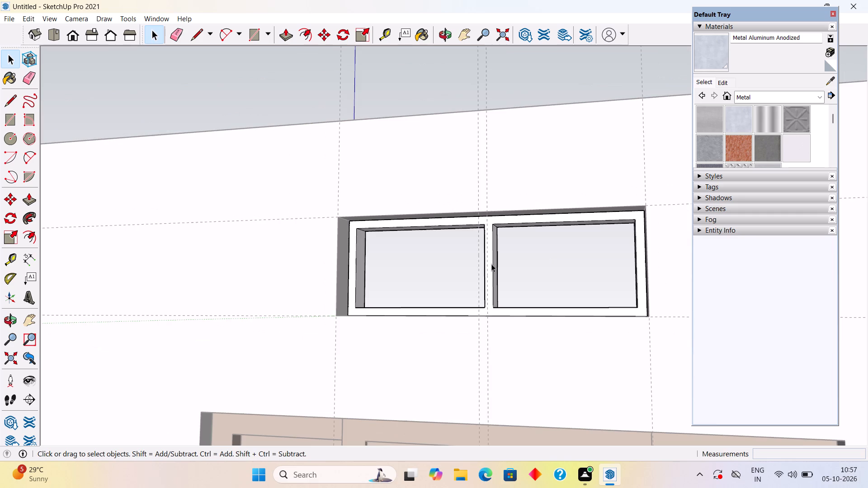
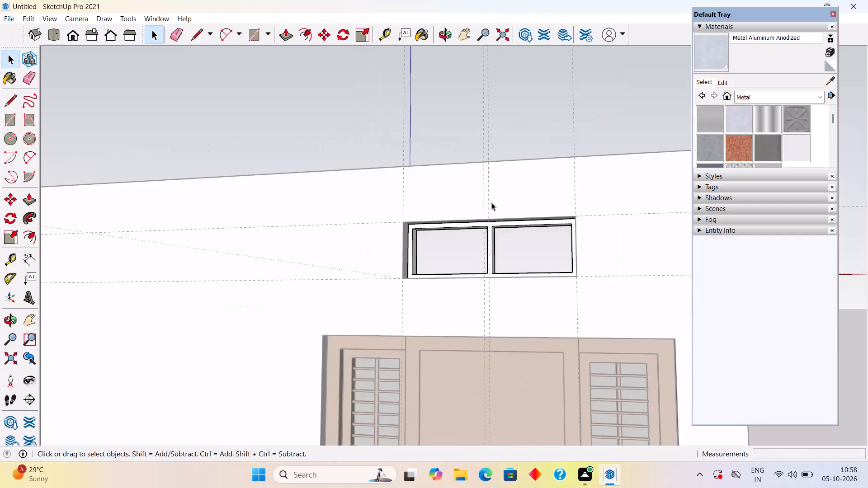
Exit editing of the ventilator frame group and return to the whole model.
scroll(491, 202, "down", 4)
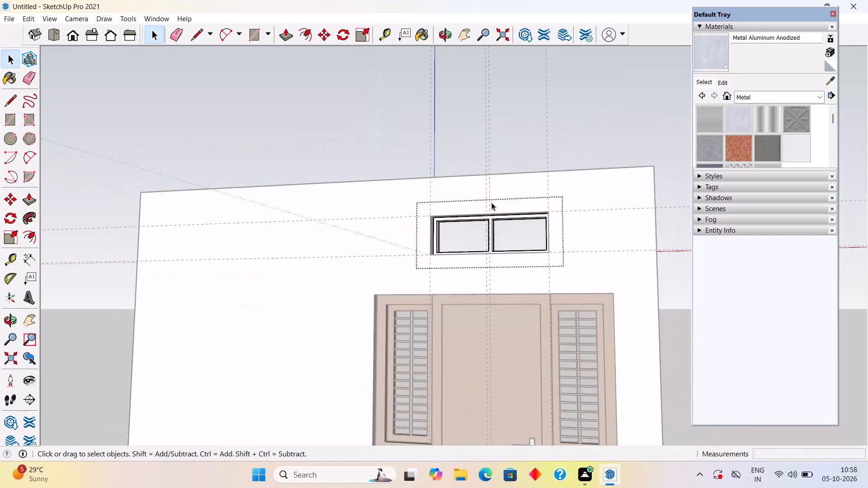
scroll(491, 202, "down", 3)
middle_click_drag(501, 208, 555, 319)
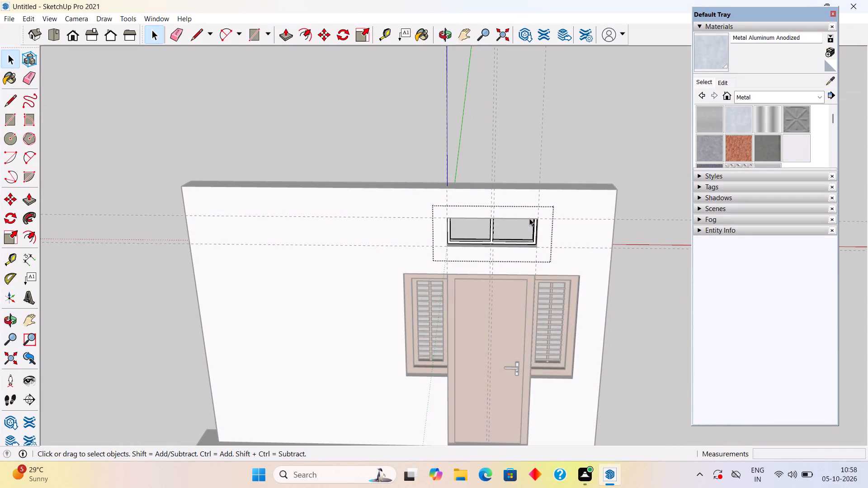
middle_click_drag(530, 229, 529, 239)
scroll(529, 239, "down", 3)
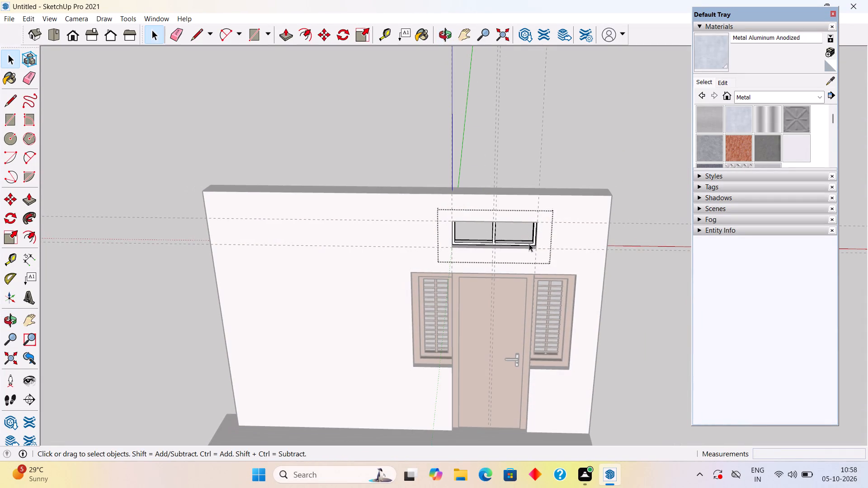
left_click(537, 131)
Examine the entrance wall from the front and from raised angles, checking the ventilator frame against the door and louvred side windows.
scroll(542, 365, "down", 5)
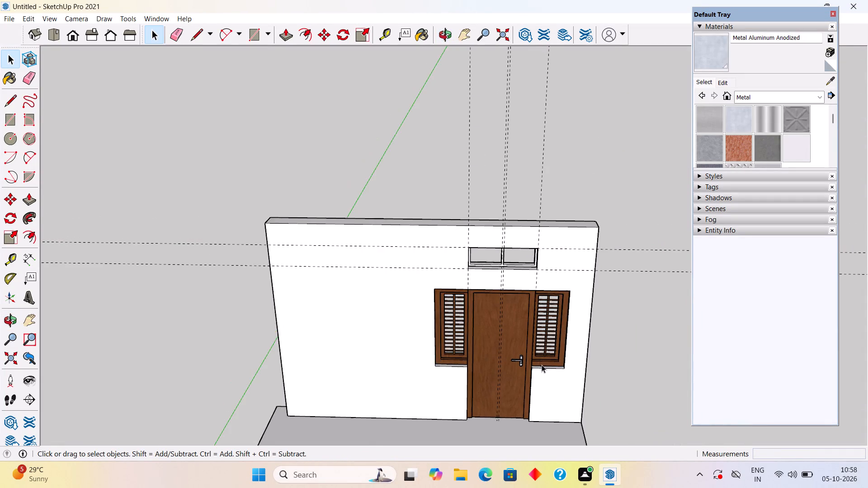
scroll(542, 365, "down", 3)
middle_click_drag(533, 351, 528, 247)
scroll(539, 465, "up", 4)
scroll(528, 400, "up", 3)
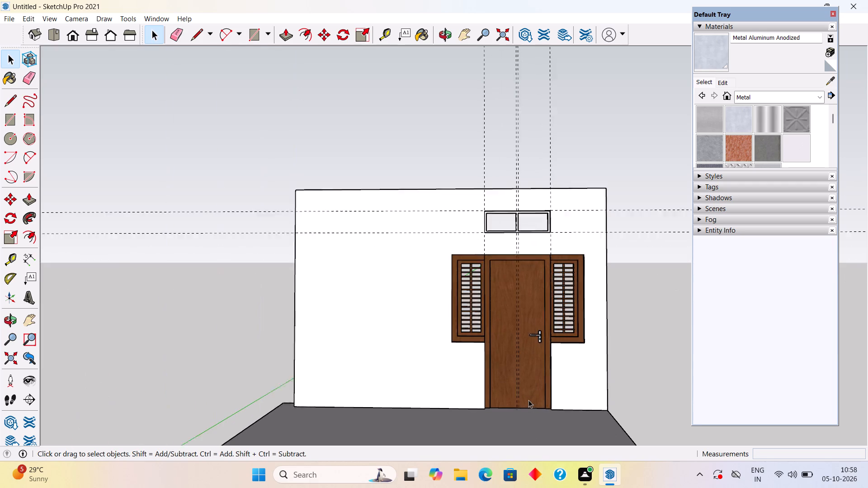
scroll(528, 400, "up", 3)
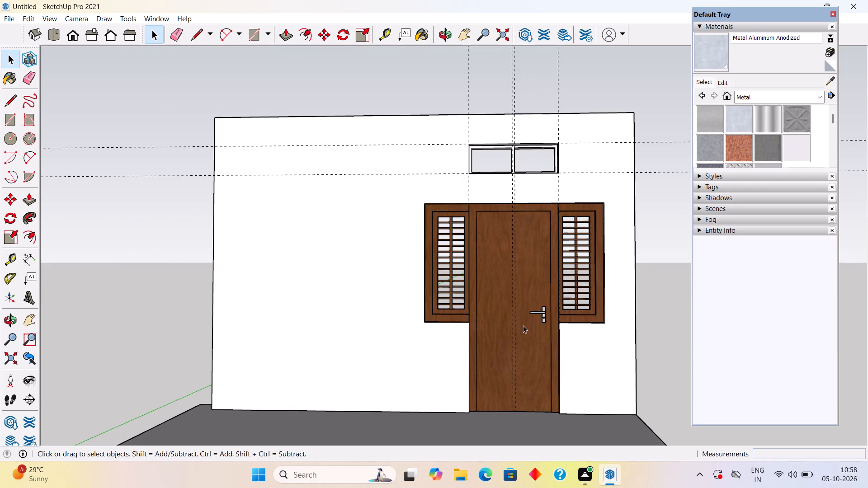
middle_click_drag(523, 327, 495, 390)
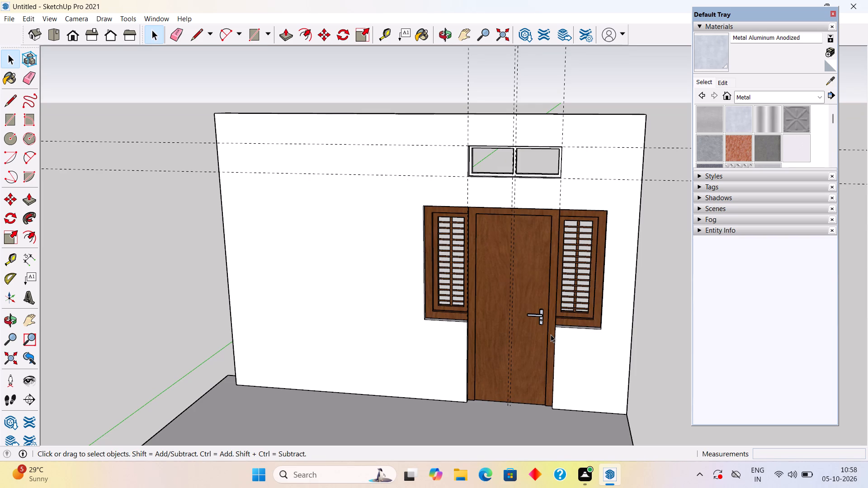
scroll(551, 334, "down", 4)
scroll(528, 286, "down", 5)
scroll(520, 207, "down", 3)
scroll(520, 207, "up", 2)
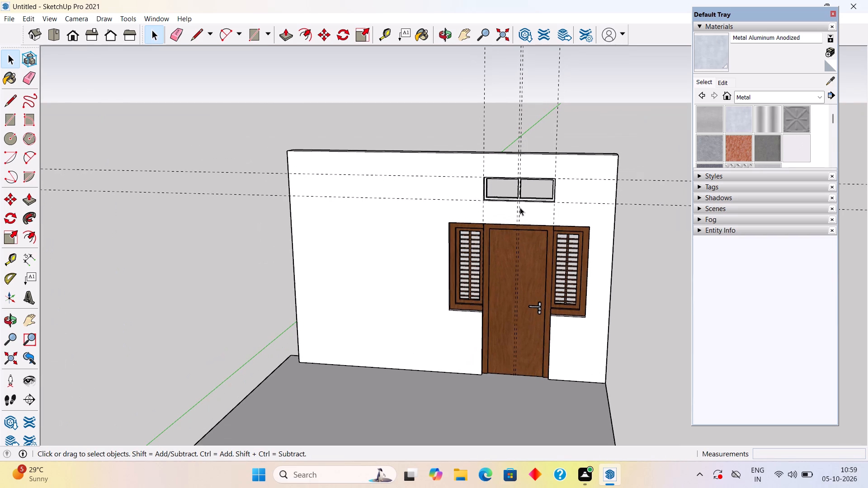
middle_click_drag(520, 207, 519, 145)
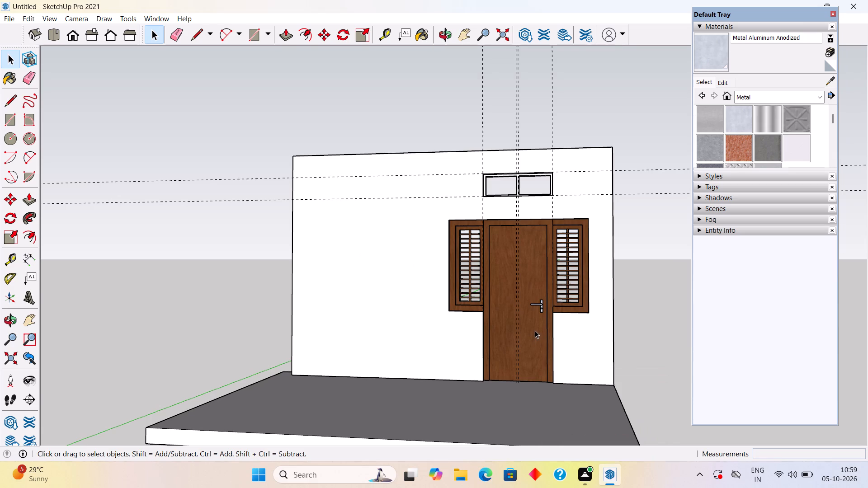
scroll(535, 330, "down", 8)
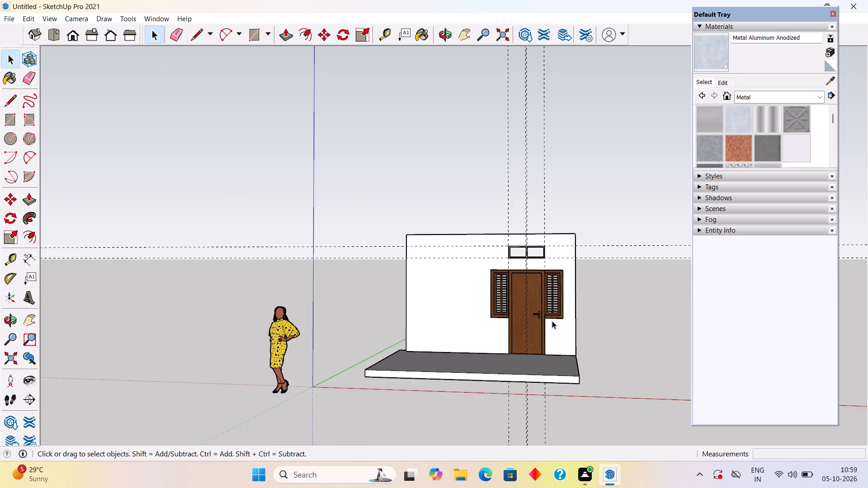
scroll(552, 321, "up", 4)
middle_click_drag(561, 322, 660, 338)
scroll(660, 338, "up", 1)
scroll(618, 311, "up", 5)
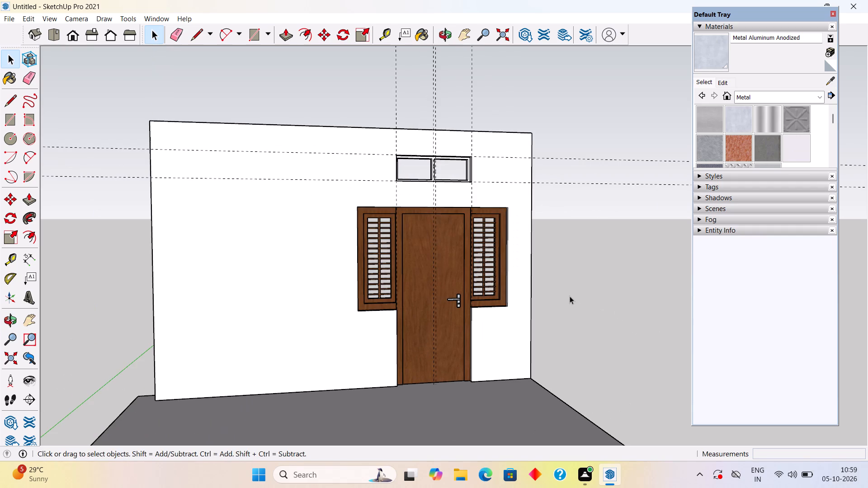
scroll(568, 296, "up", 1)
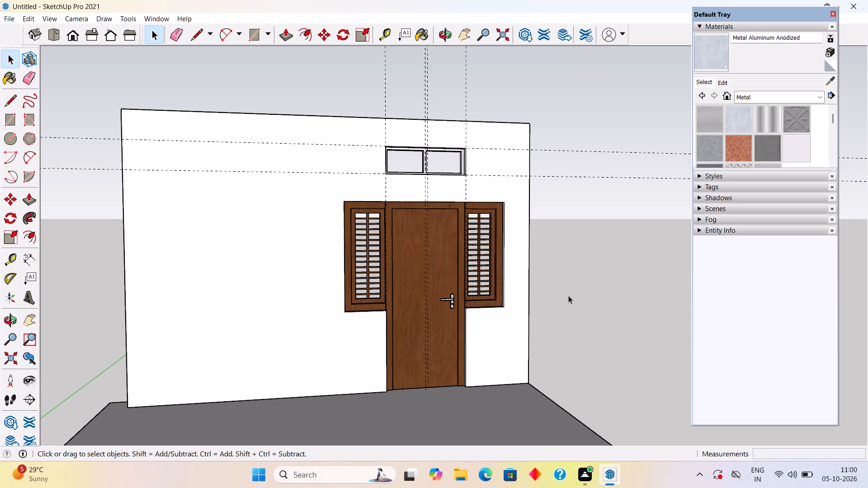
scroll(547, 276, "down", 13)
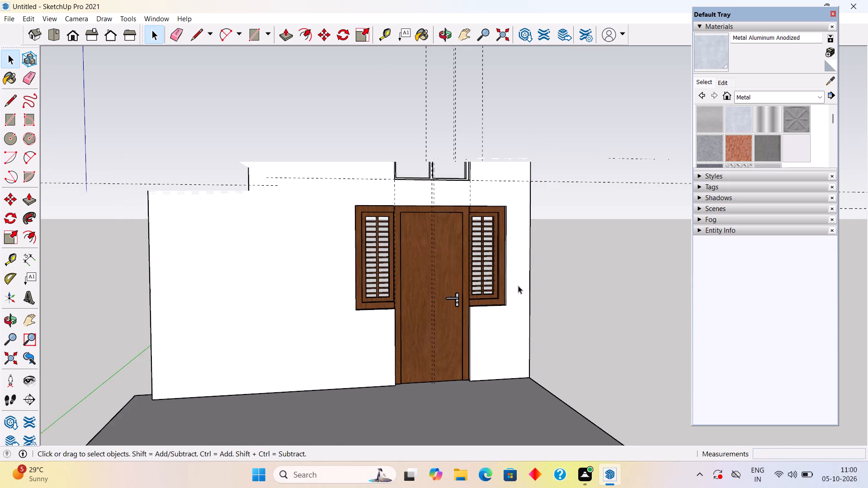
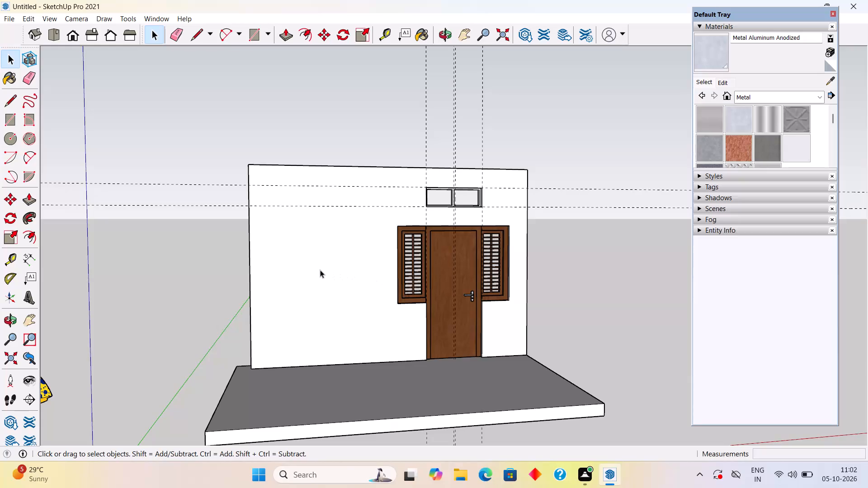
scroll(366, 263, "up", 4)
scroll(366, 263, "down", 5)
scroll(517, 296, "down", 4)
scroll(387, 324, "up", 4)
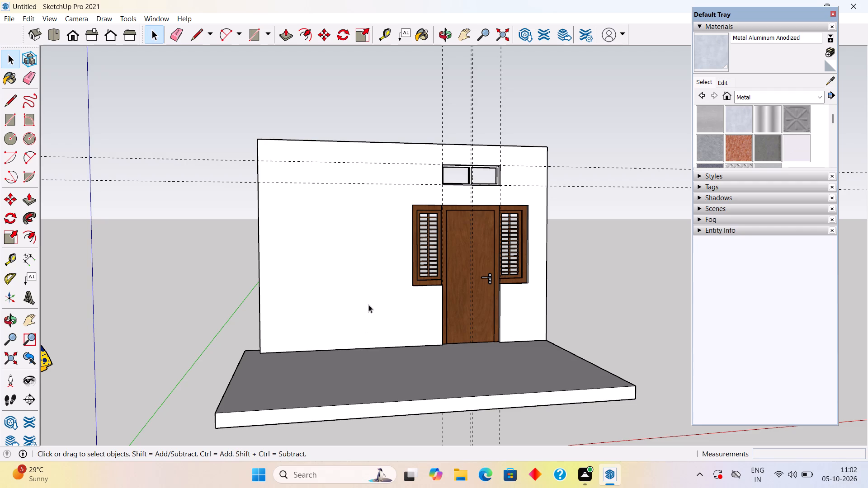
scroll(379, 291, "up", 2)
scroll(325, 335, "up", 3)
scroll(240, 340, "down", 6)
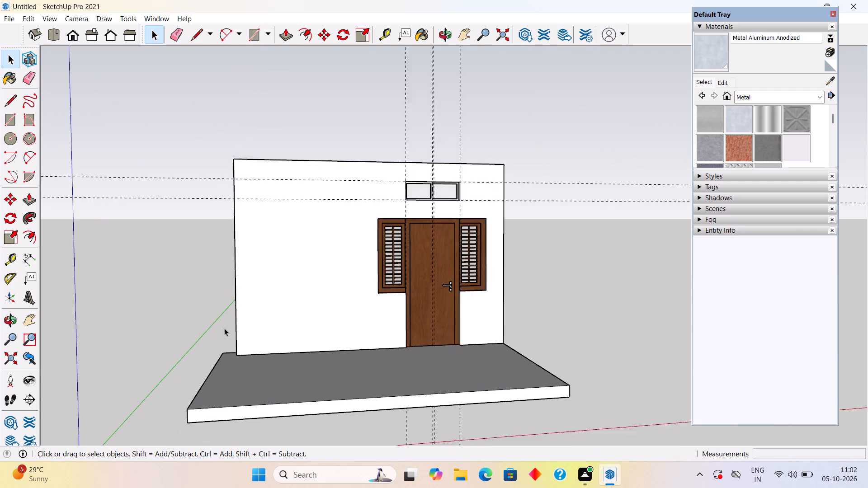
Delete the standing woman scale figure in front of the floor slab.
scroll(224, 328, "down", 1)
middle_click_drag(224, 329, 341, 325)
scroll(341, 325, "down", 3)
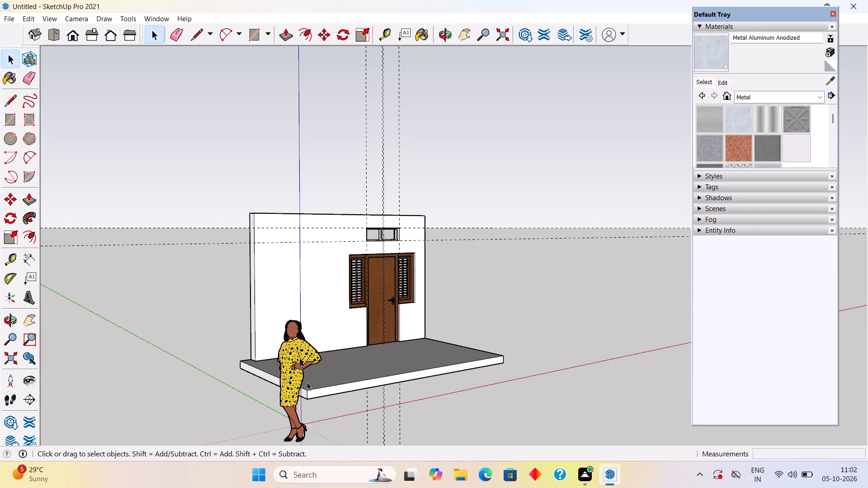
left_click(297, 381)
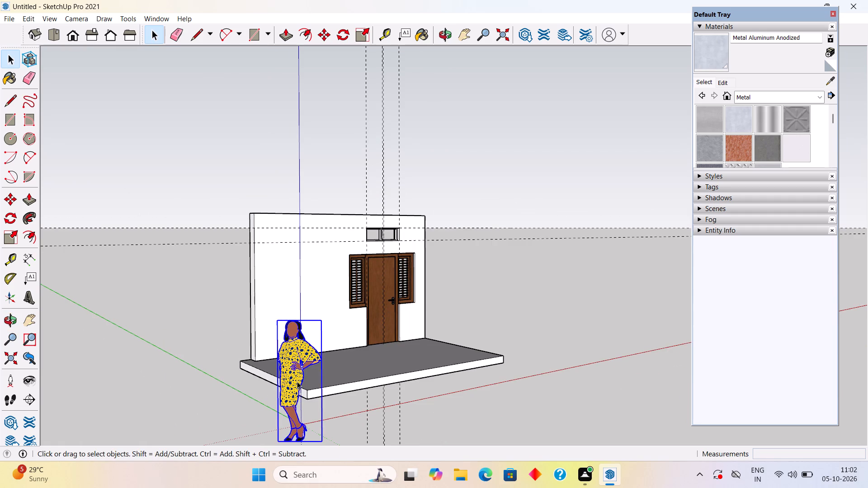
key("Delete")
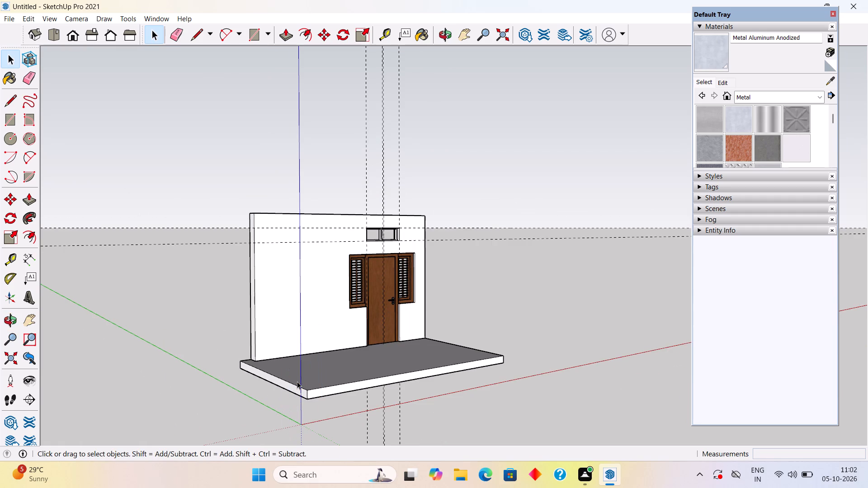
Place a guide 9" in from the floor slab's short side edge, on the side farther from the door.
key("t")
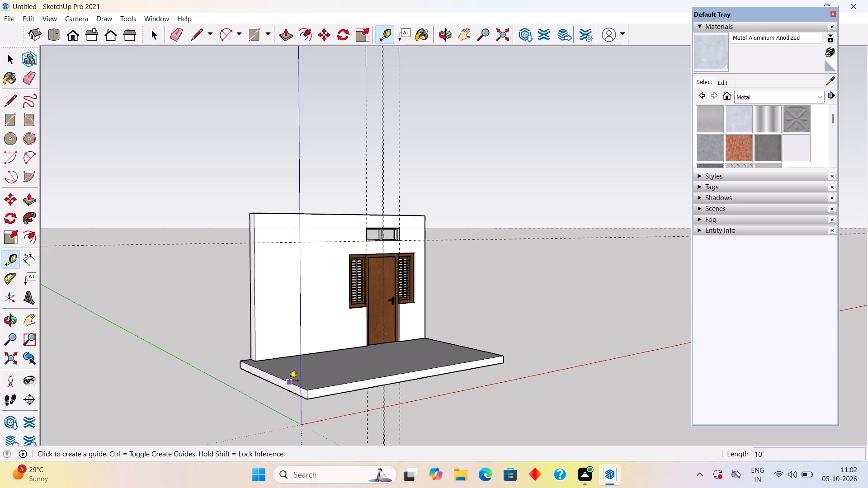
left_click(289, 381)
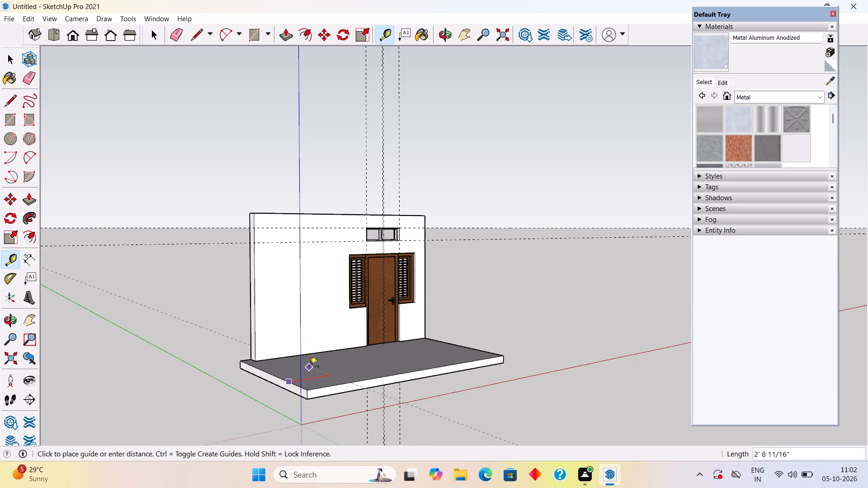
type("9\"")
key("Return")
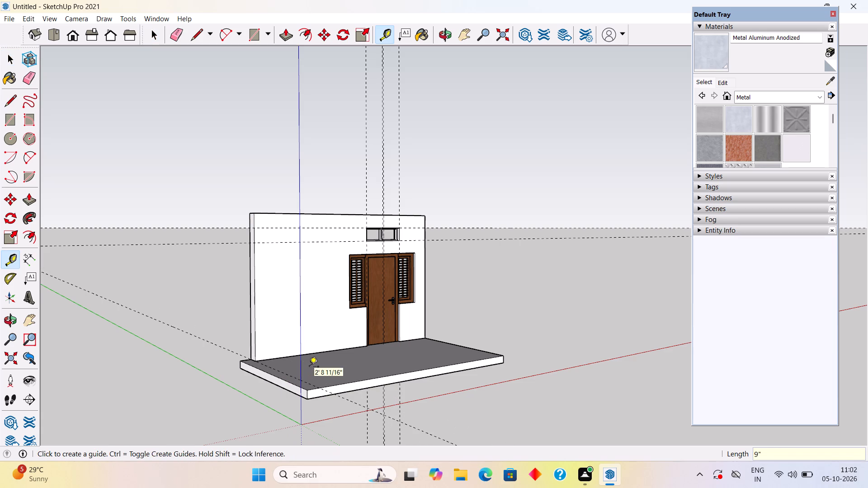
Draw a 10' by 9" rectangle on the floor slab, from its rear corner along the short side to the 9" guide at the front edge.
scroll(261, 396, "up", 10)
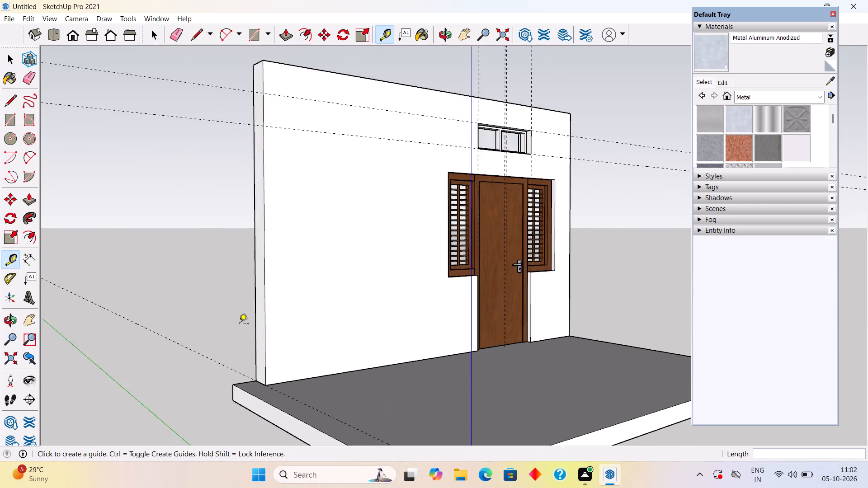
scroll(239, 324, "up", 2)
scroll(277, 286, "down", 11)
middle_click_drag(311, 282, 321, 379)
scroll(321, 380, "up", 3)
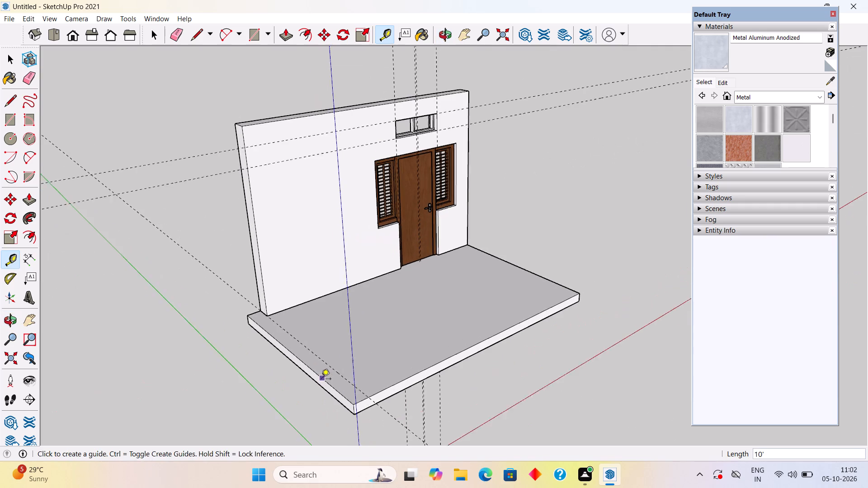
scroll(321, 380, "up", 3)
key("r")
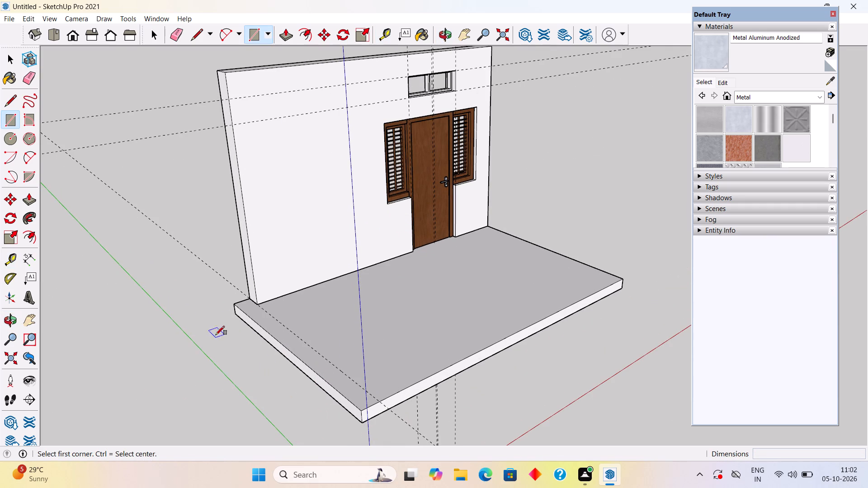
left_click(233, 306)
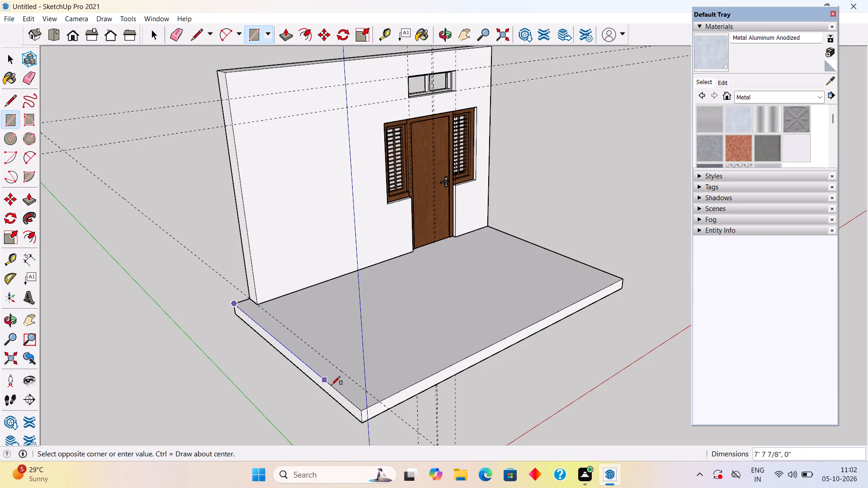
left_click(379, 404)
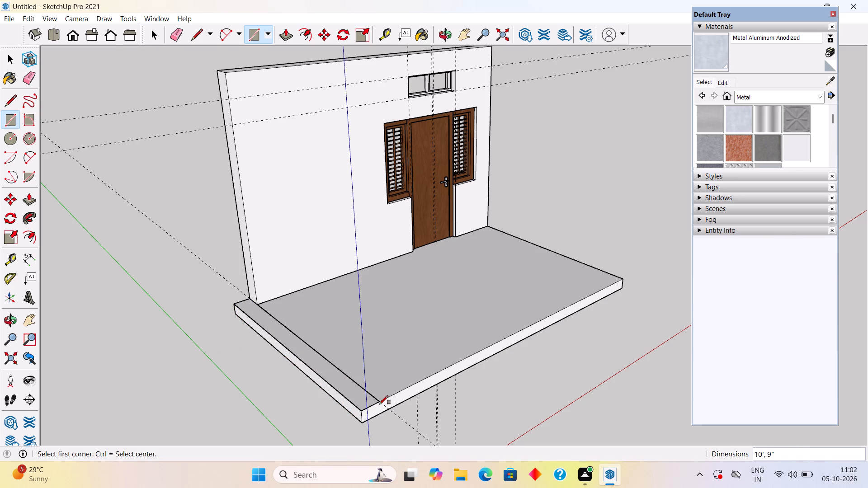
Extrude the 9" wide strip upward 10' to form a side wall.
key("p")
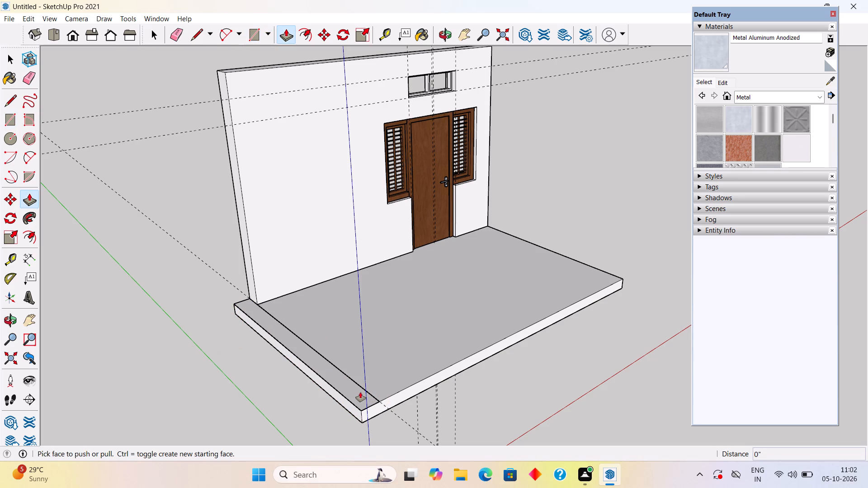
left_click(356, 390)
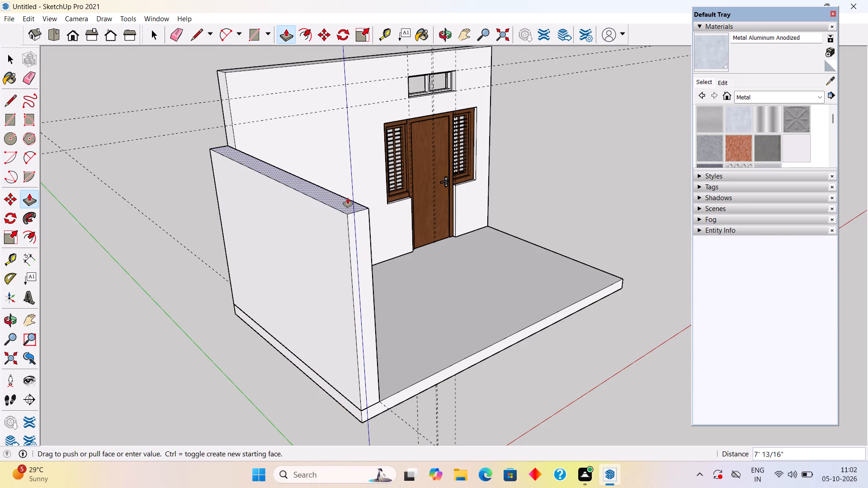
type("10'")
key("Return")
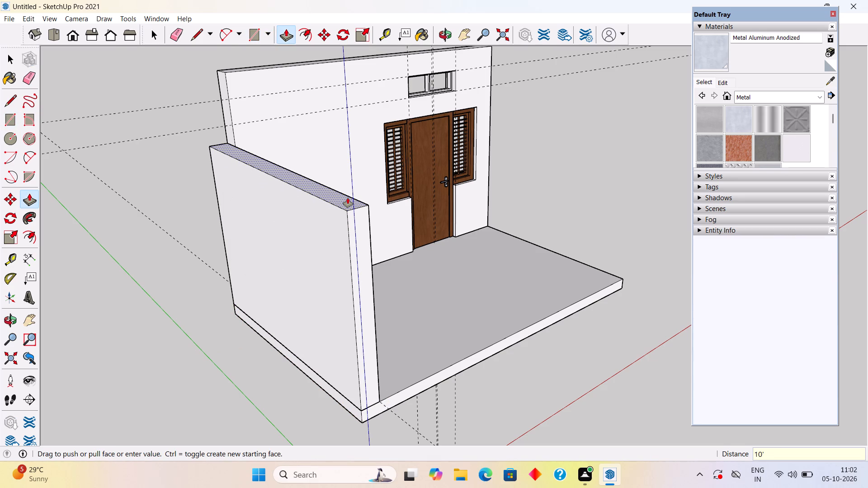
Make the whole new side wall a group and clear the selection.
key("space")
triple_click(348, 198)
right_click(348, 198)
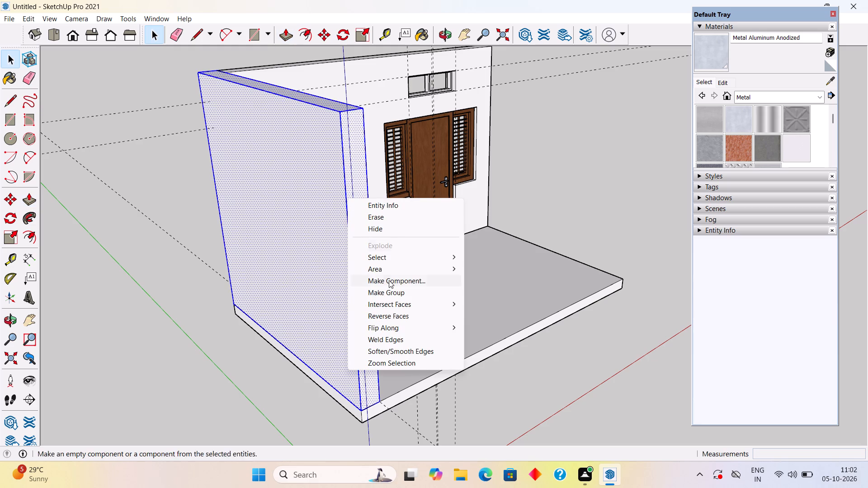
left_click(392, 295)
scroll(451, 236, "down", 4)
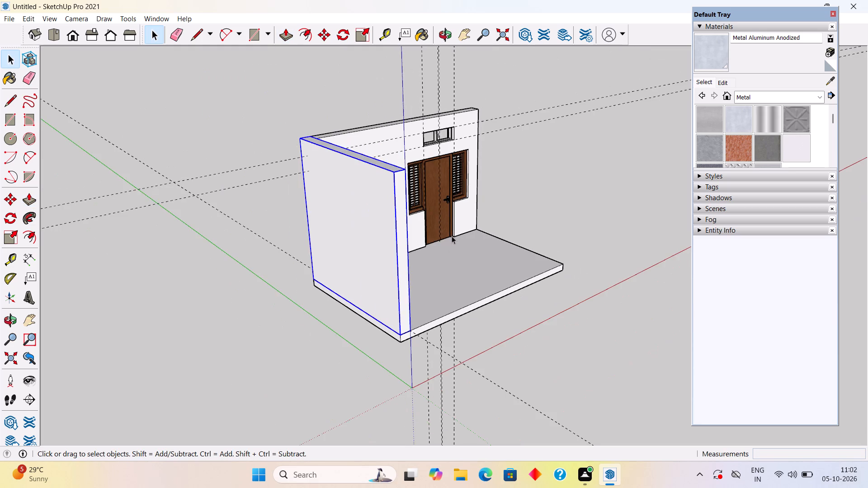
middle_click_drag(450, 236, 127, 251)
left_click(158, 220)
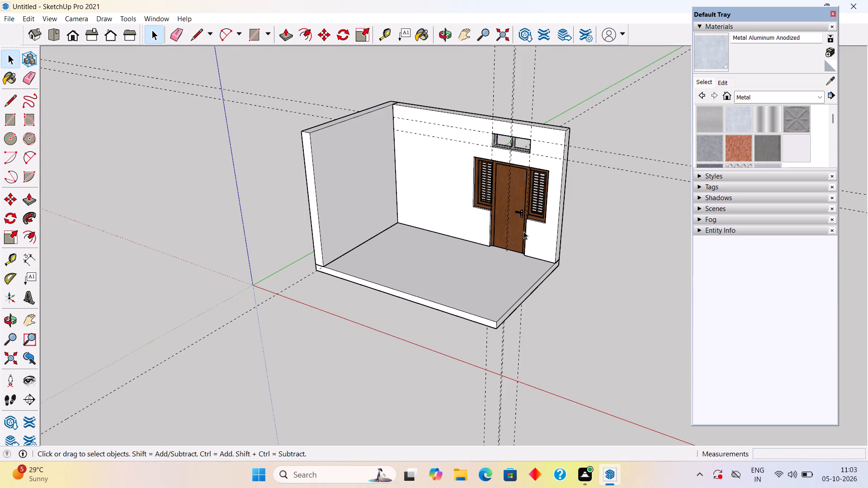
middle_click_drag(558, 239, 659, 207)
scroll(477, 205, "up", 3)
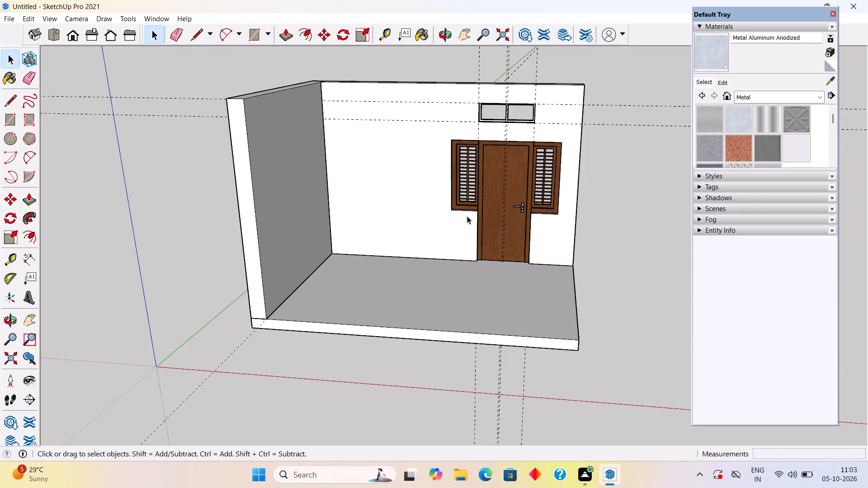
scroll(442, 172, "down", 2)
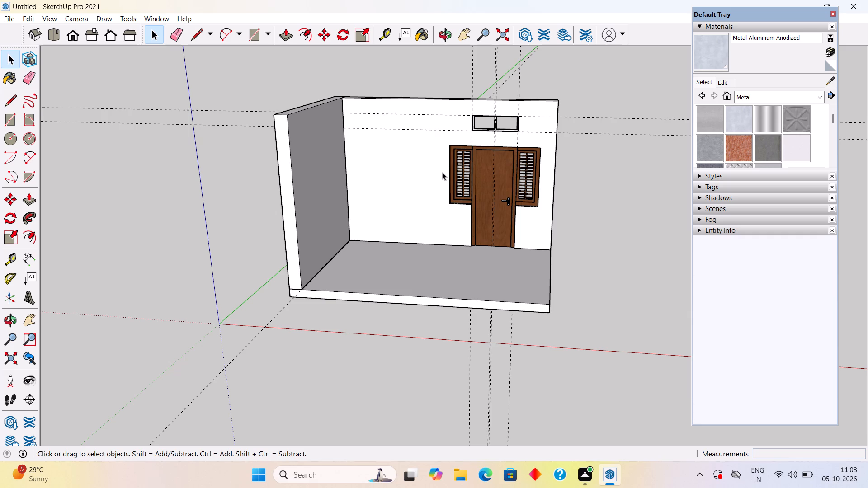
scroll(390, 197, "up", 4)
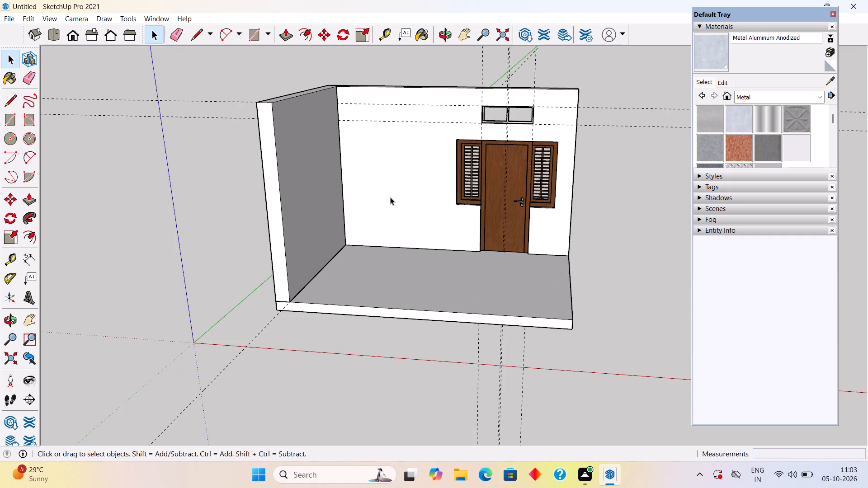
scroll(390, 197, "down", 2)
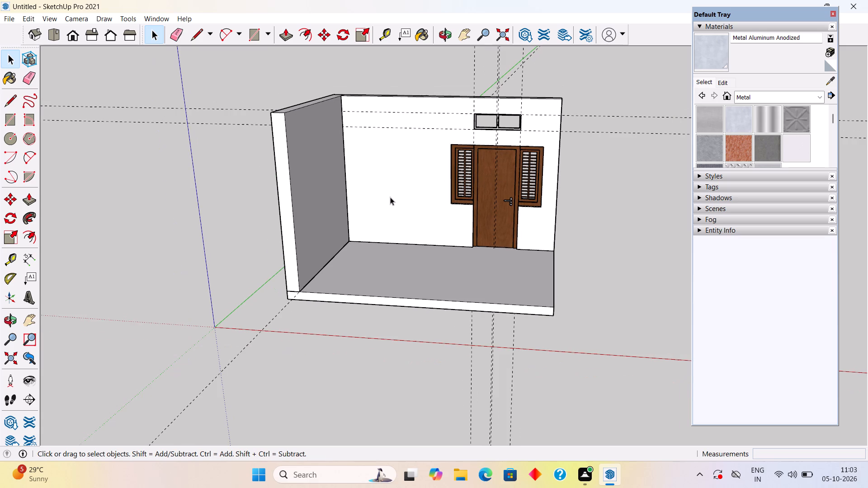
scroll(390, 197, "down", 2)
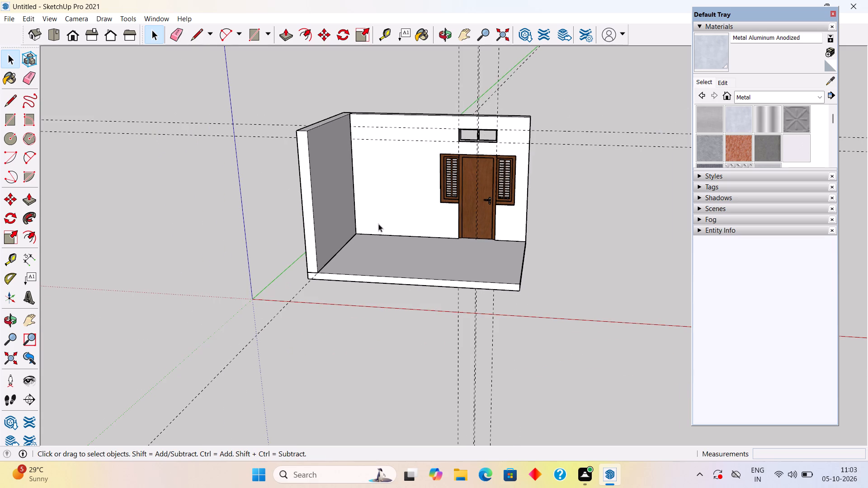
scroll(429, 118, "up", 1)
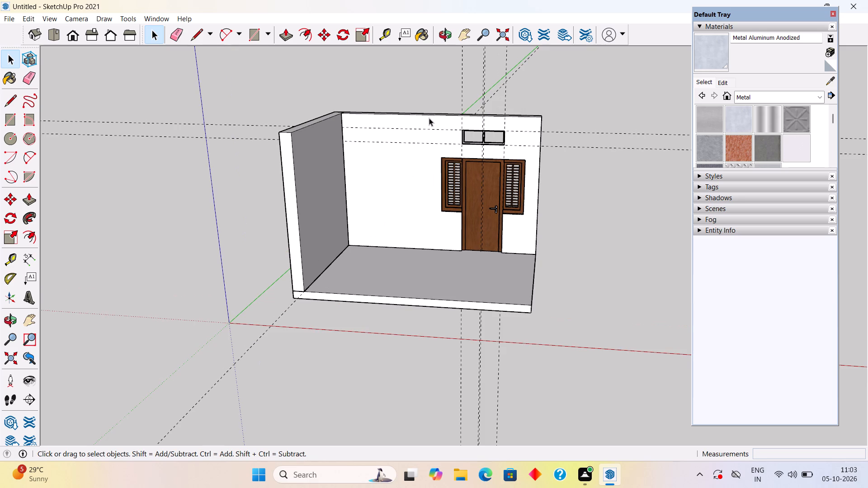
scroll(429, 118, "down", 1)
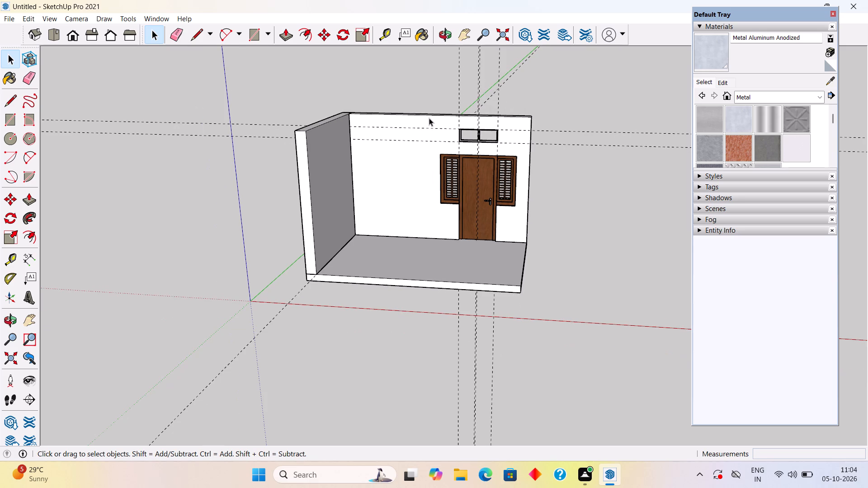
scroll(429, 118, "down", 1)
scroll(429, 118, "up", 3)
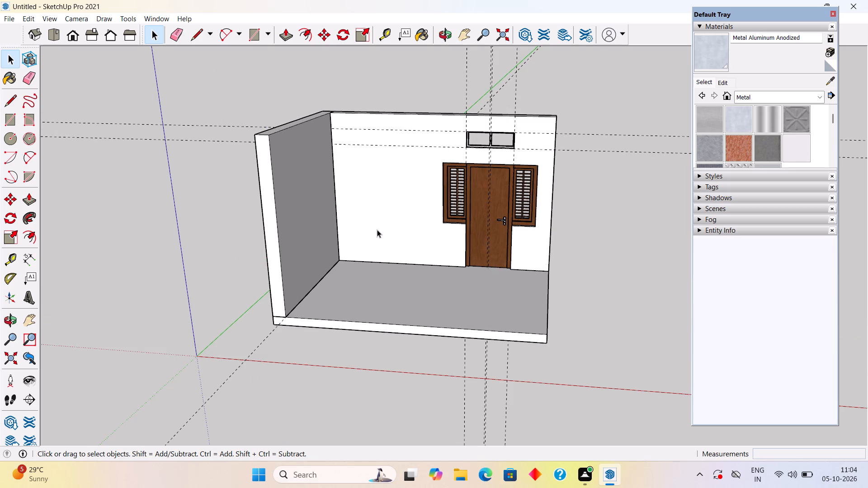
Place a vertical guide on the side wall's inner face, 2' in from its free edge away from the entrance wall.
middle_click_drag(339, 245, 280, 259)
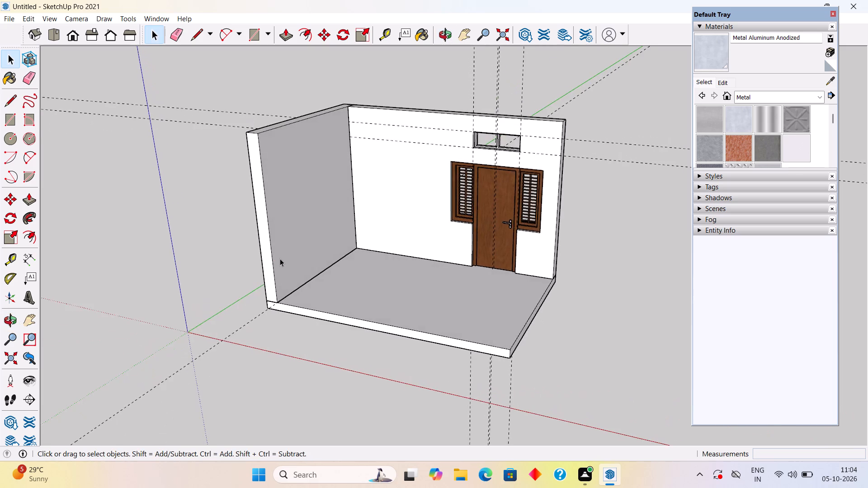
scroll(280, 258, "down", 4)
middle_click_drag(388, 298, 290, 283)
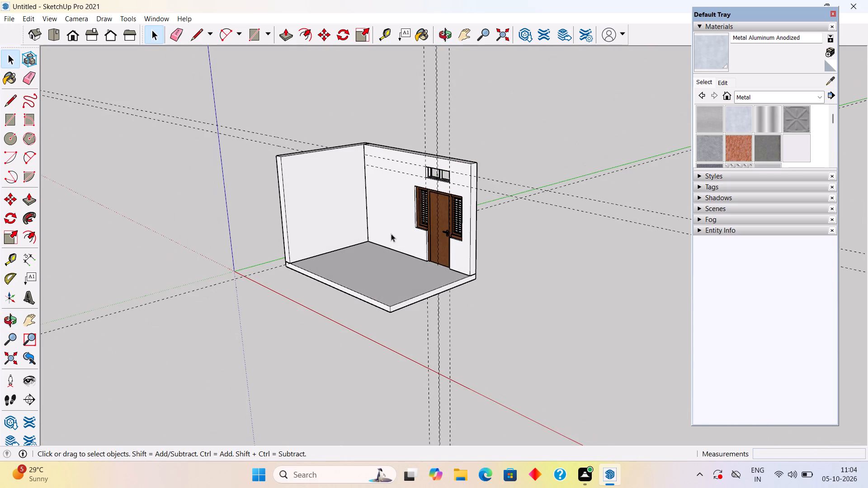
middle_click_drag(436, 239, 307, 246)
middle_click_drag(427, 202, 402, 225)
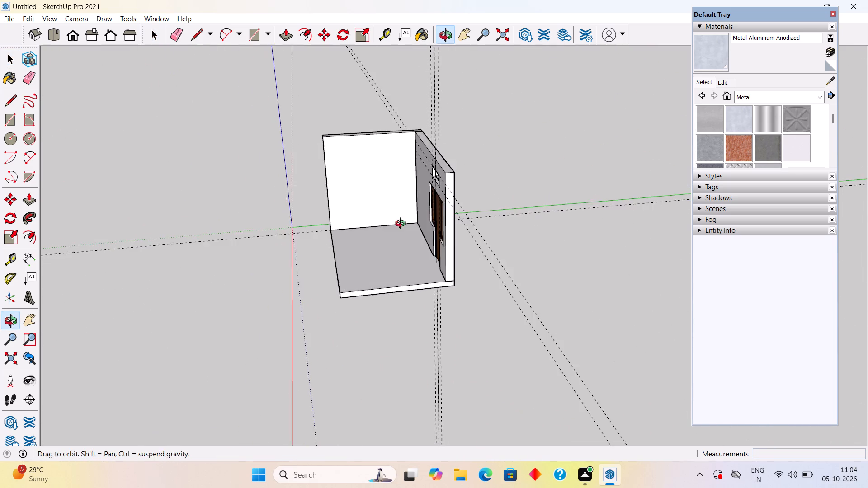
middle_click_drag(402, 225, 392, 223)
scroll(376, 136, "up", 5)
scroll(373, 210, "up", 3)
scroll(443, 204, "up", 3)
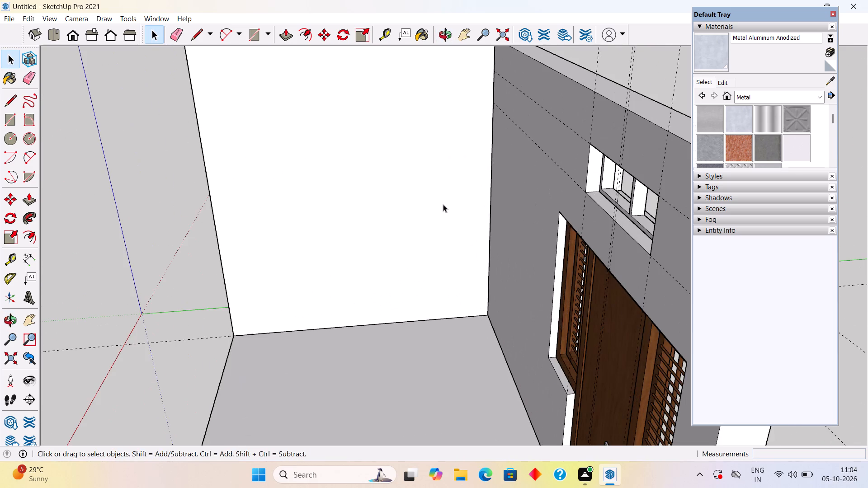
scroll(444, 204, "down", 2)
middle_click_drag(444, 204, 412, 192)
scroll(498, 209, "up", 1)
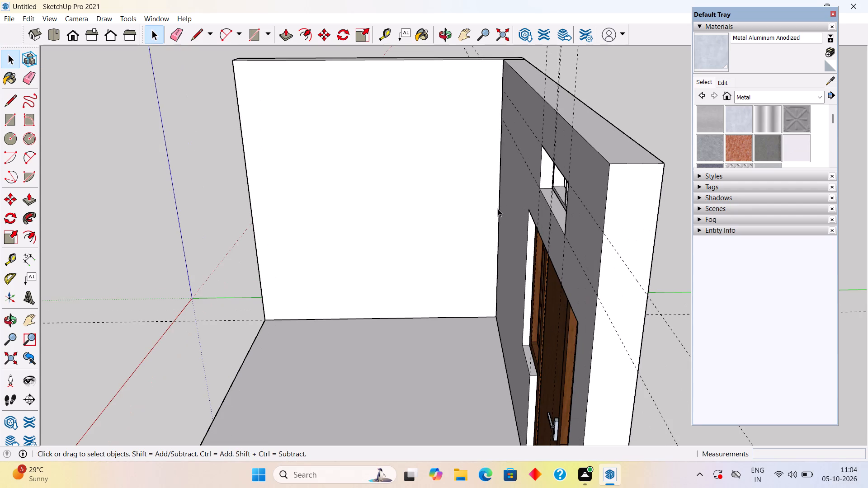
key("t")
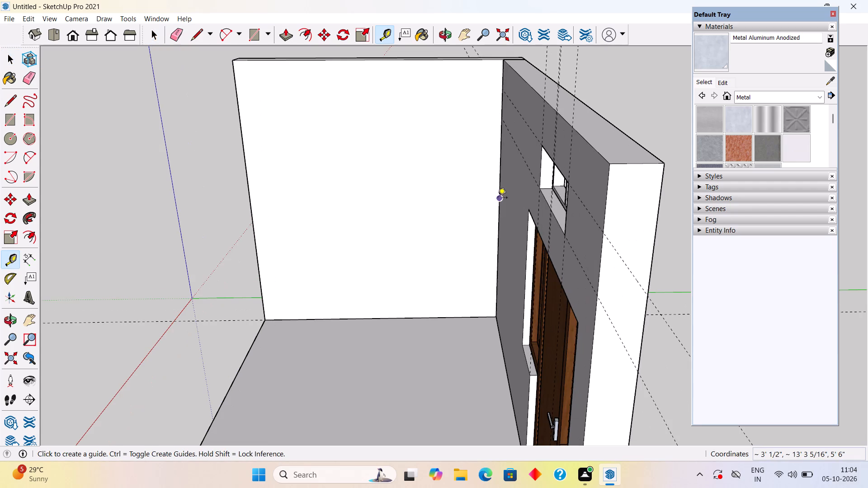
left_click(497, 182)
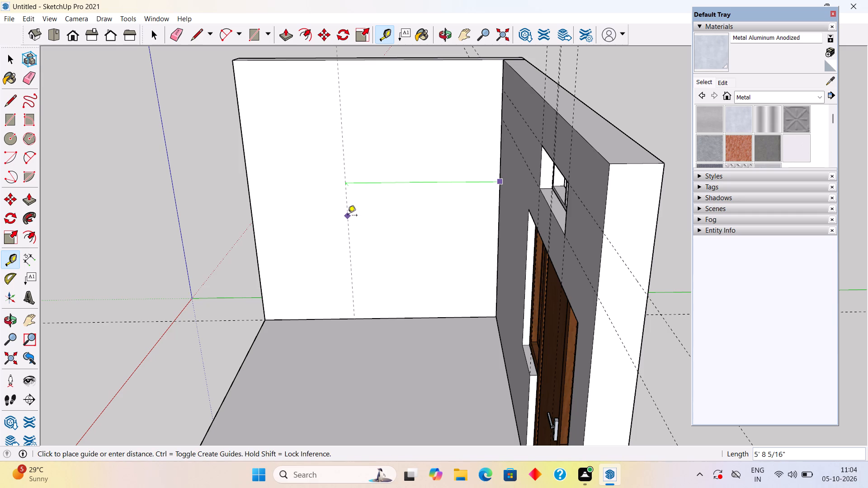
key("space")
type("t")
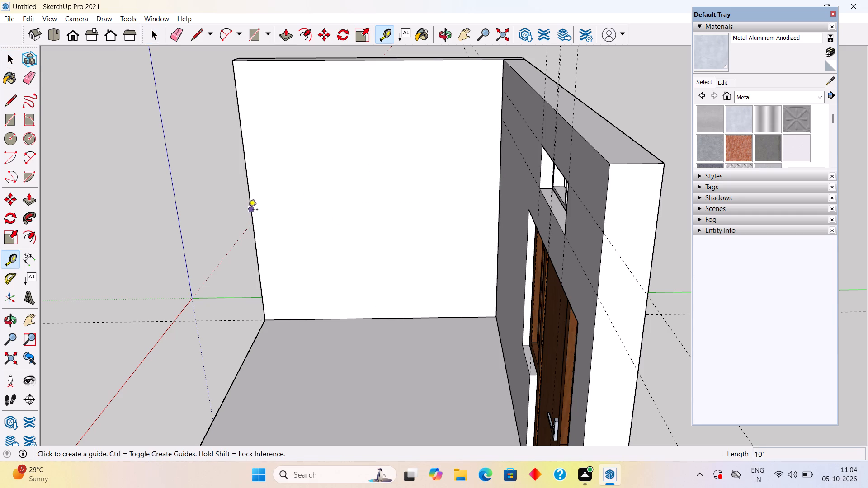
left_click(248, 210)
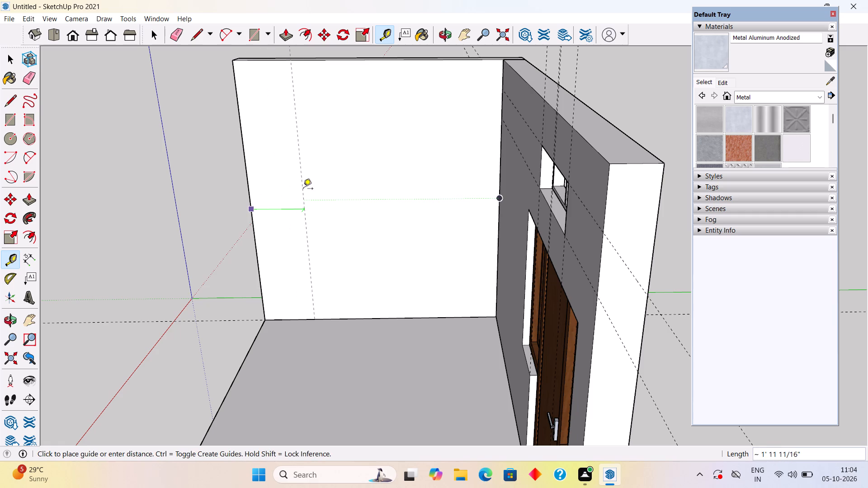
type("2'")
key("Return")
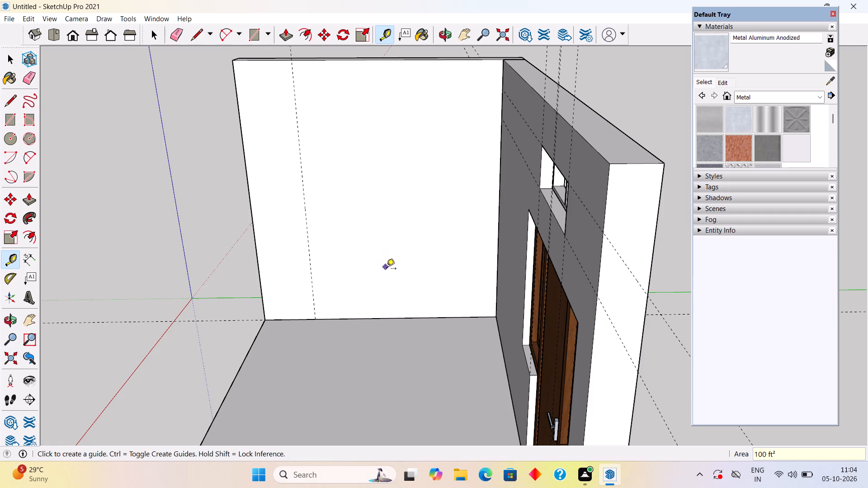
Place two horizontal guides on the side wall, one 2' above the floor and the other 6' above that guide.
left_click(395, 316)
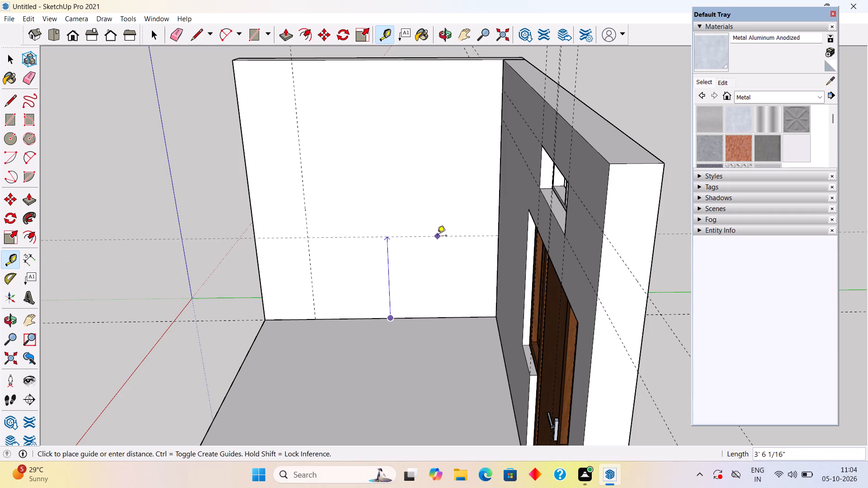
type("2'")
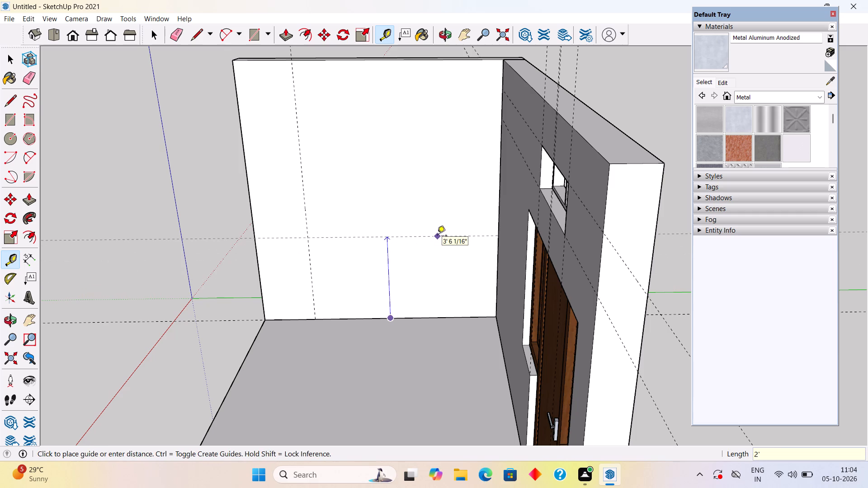
key("Return")
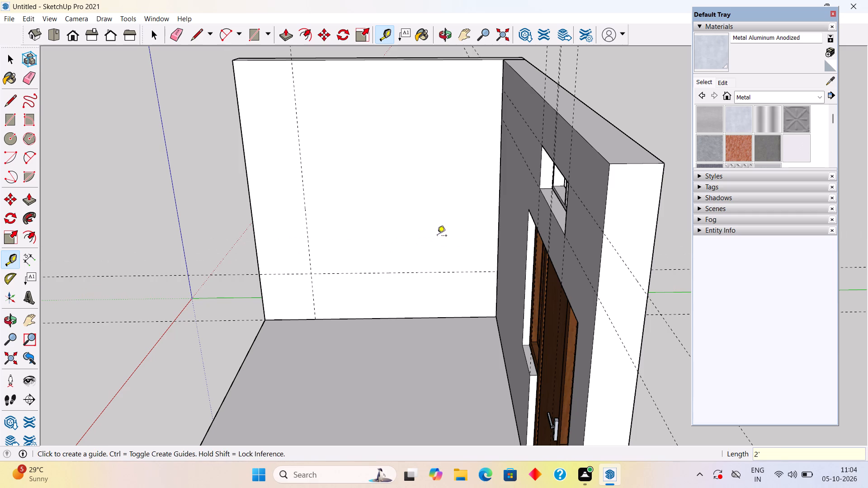
scroll(422, 270, "up", 2)
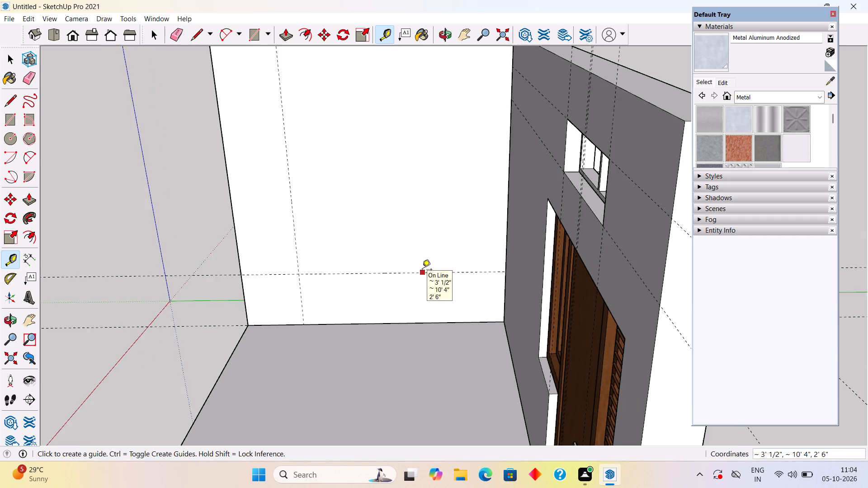
middle_click_drag(419, 267, 425, 216)
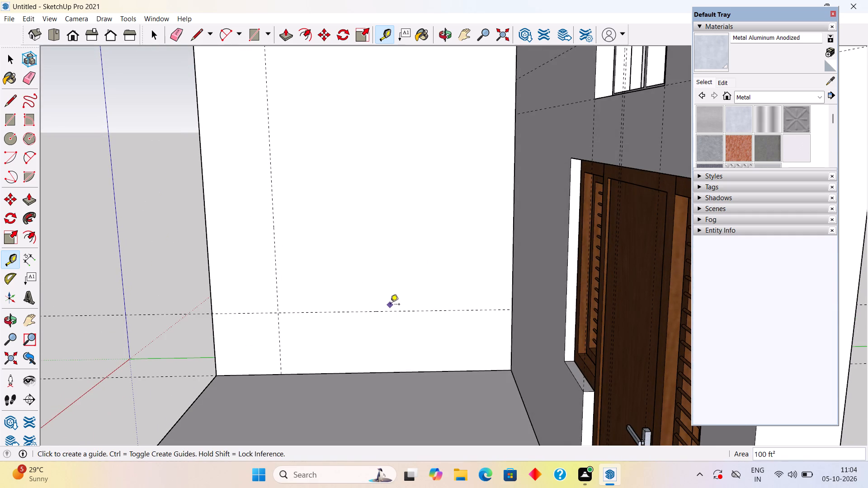
key("space")
key("t")
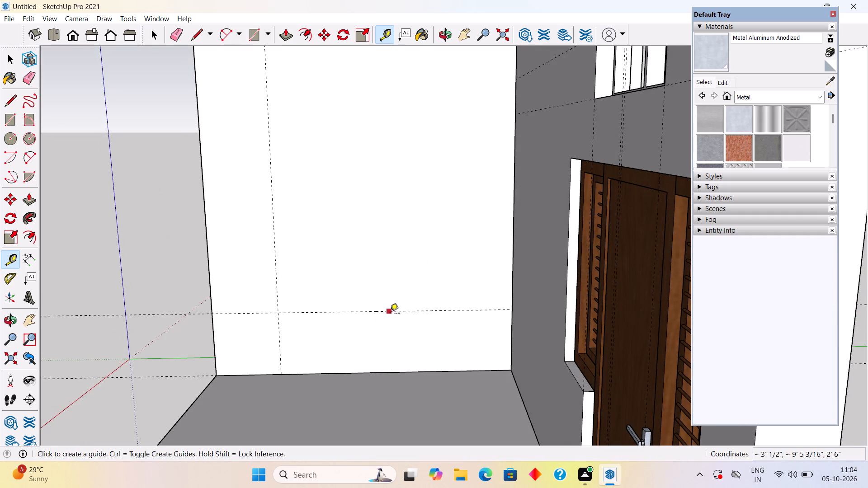
left_click(391, 314)
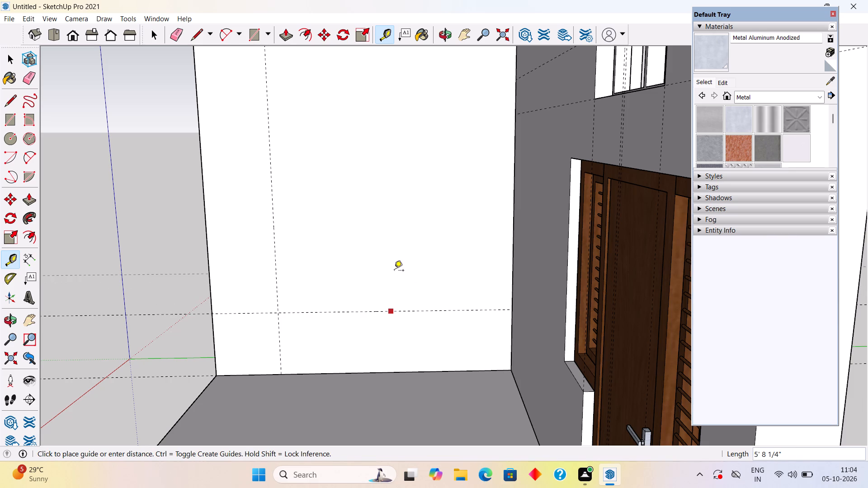
scroll(394, 271, "down", 3)
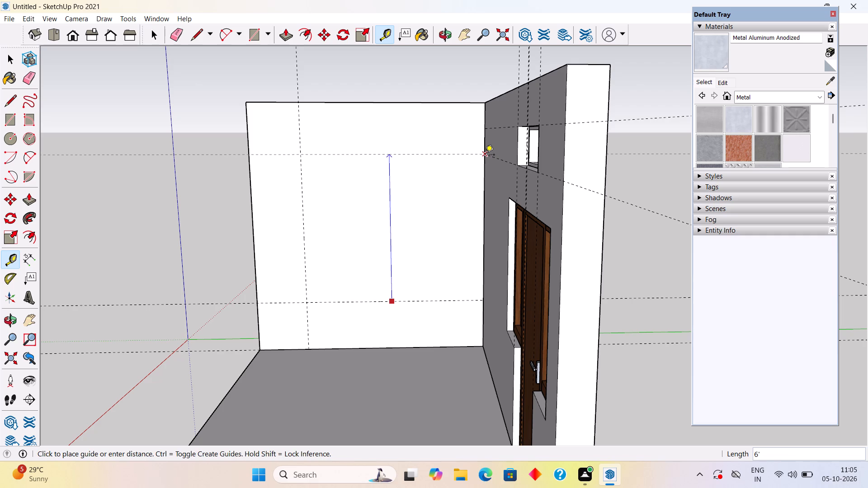
type("6'")
key("Return")
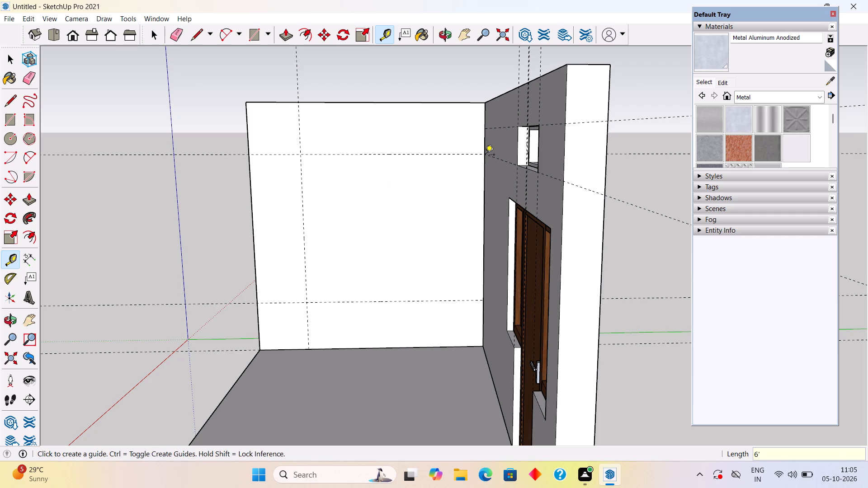
Place a vertical guide on the side wall, 1' in from its corner with the entrance wall.
left_click(485, 183)
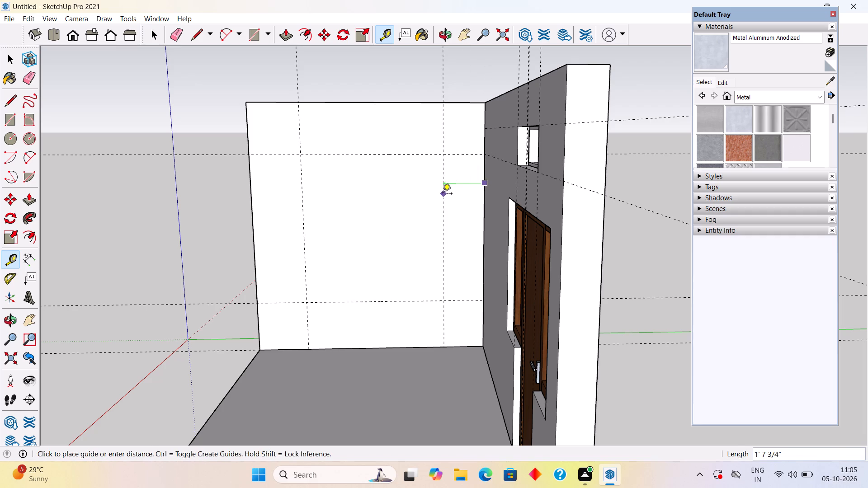
type("1'")
key("Return")
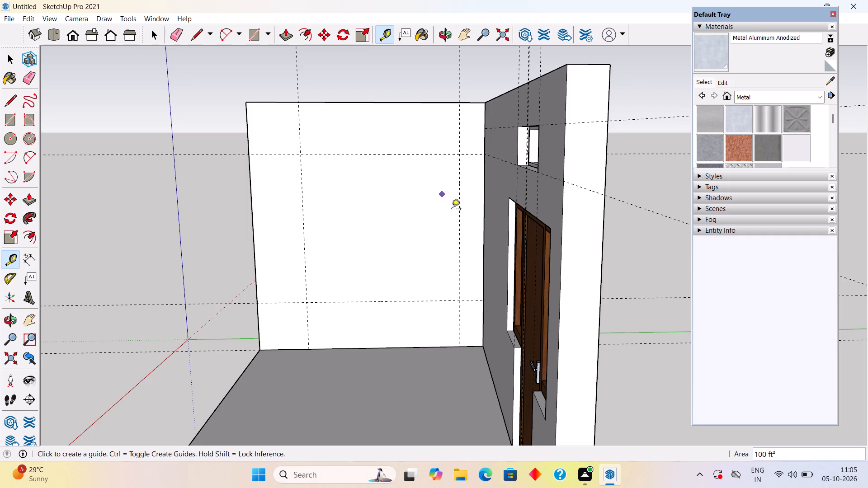
key("space")
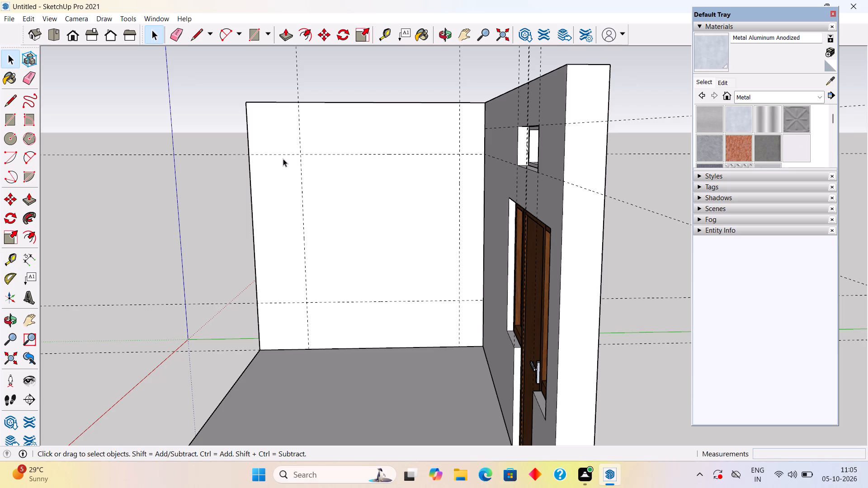
Draw a 6' by 6' 3" rectangle on the side wall between the four guide intersections.
key("r")
left_click(301, 152)
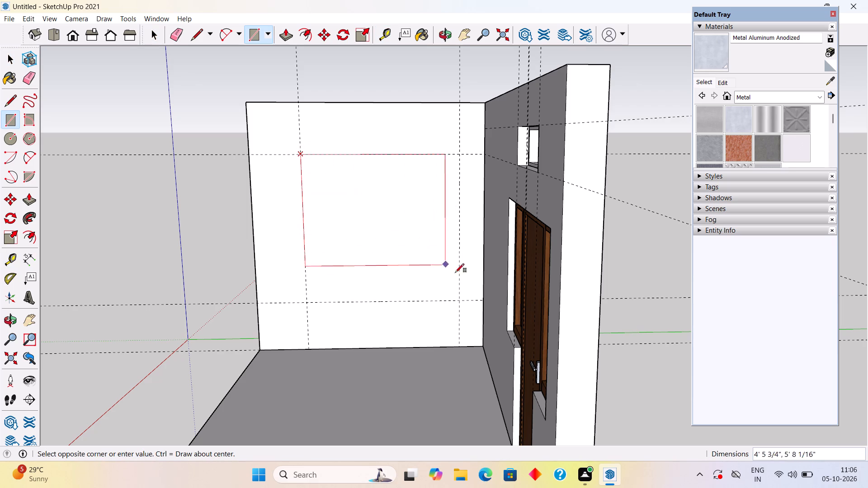
left_click(460, 301)
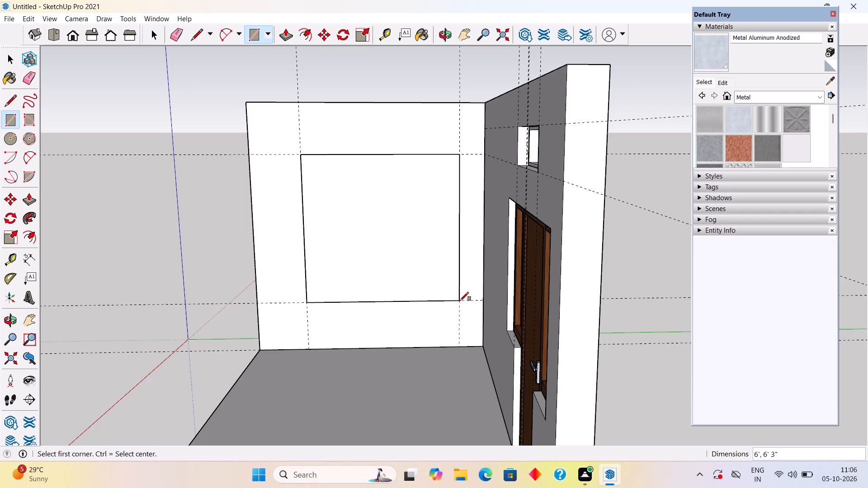
key("space")
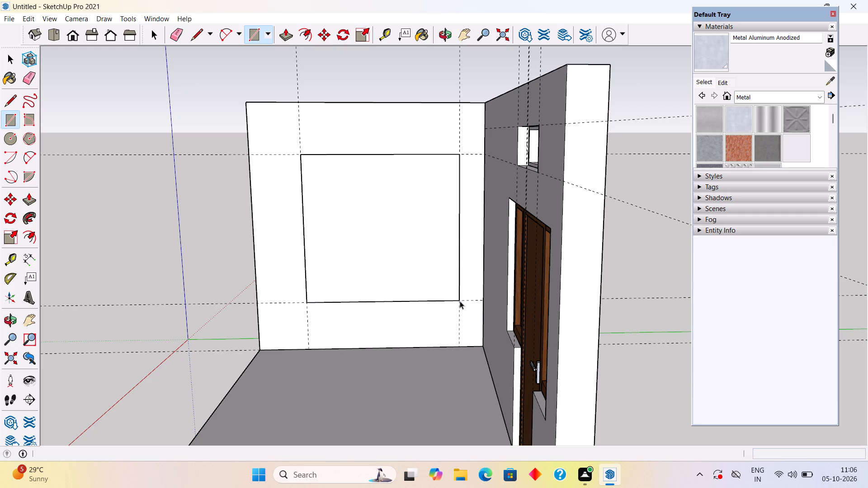
Extrude the rectangle 2" out from the side wall into the room.
left_click(417, 192)
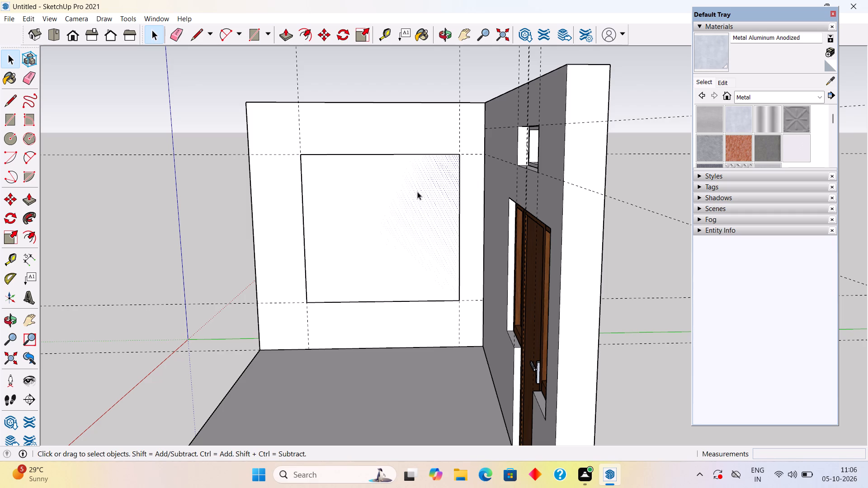
key("p")
left_click(417, 192)
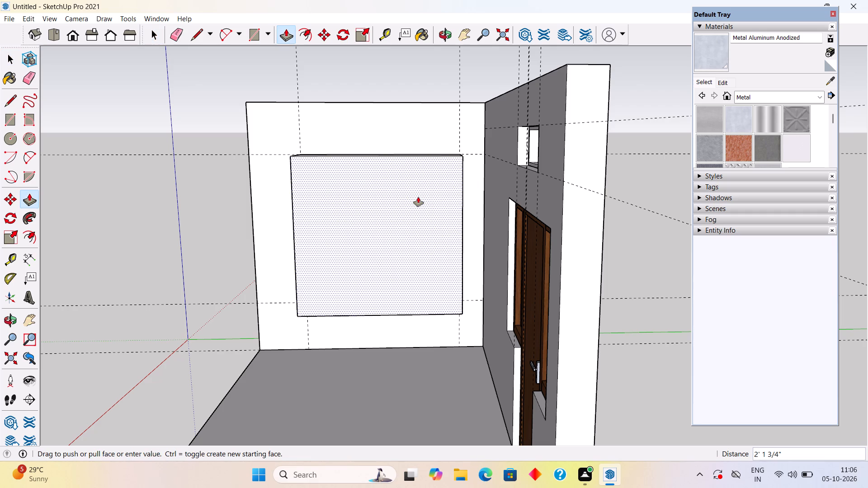
type("2\"")
key("Return")
key("space")
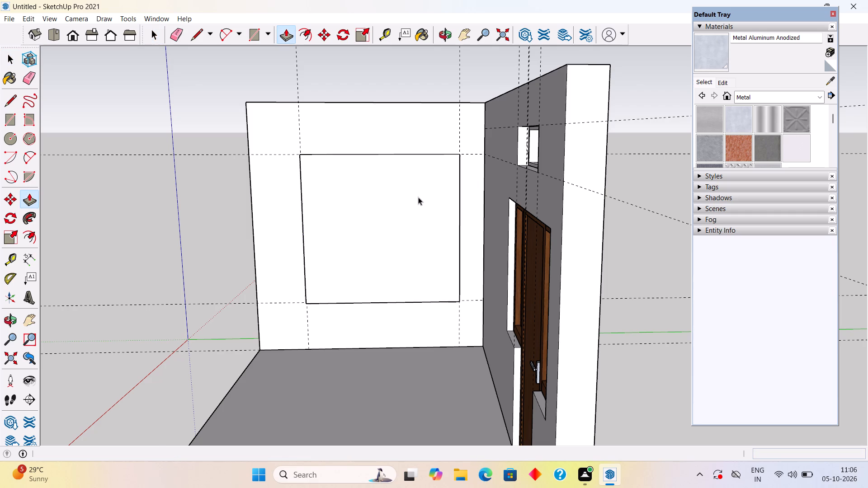
Make the 2" thick panel on the side wall a group and clear the selection.
left_click(418, 197)
double_click(418, 197)
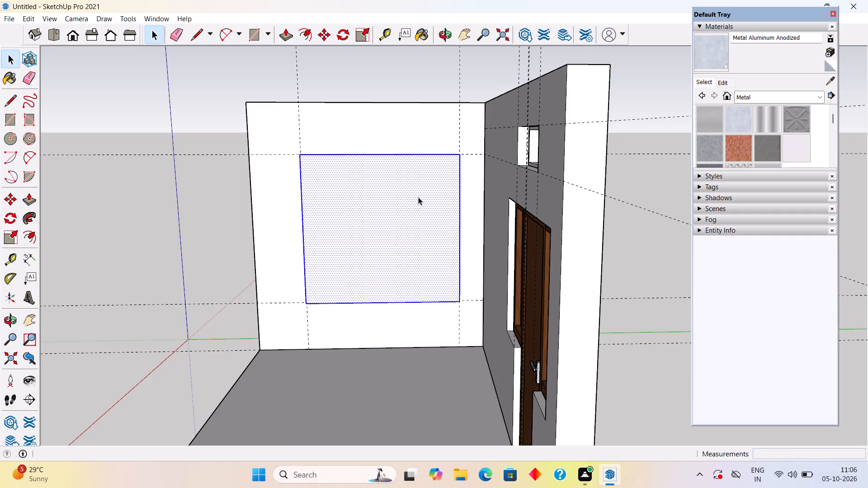
right_click(418, 197)
left_click(446, 291)
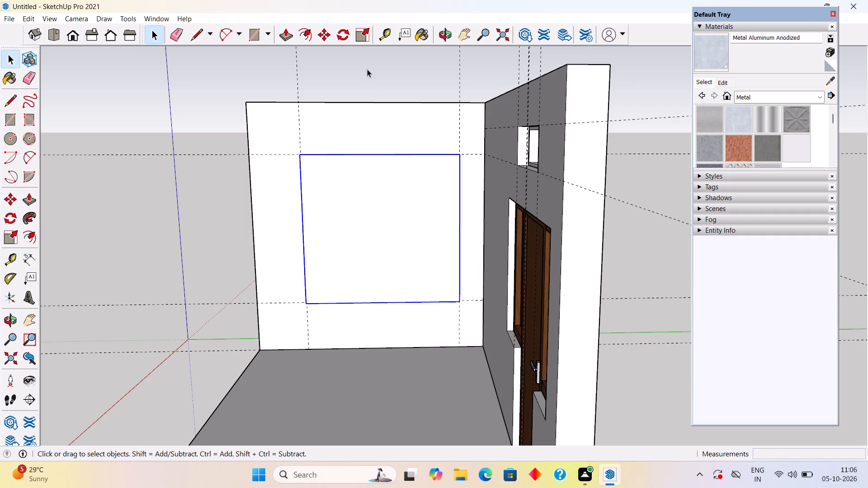
left_click(367, 69)
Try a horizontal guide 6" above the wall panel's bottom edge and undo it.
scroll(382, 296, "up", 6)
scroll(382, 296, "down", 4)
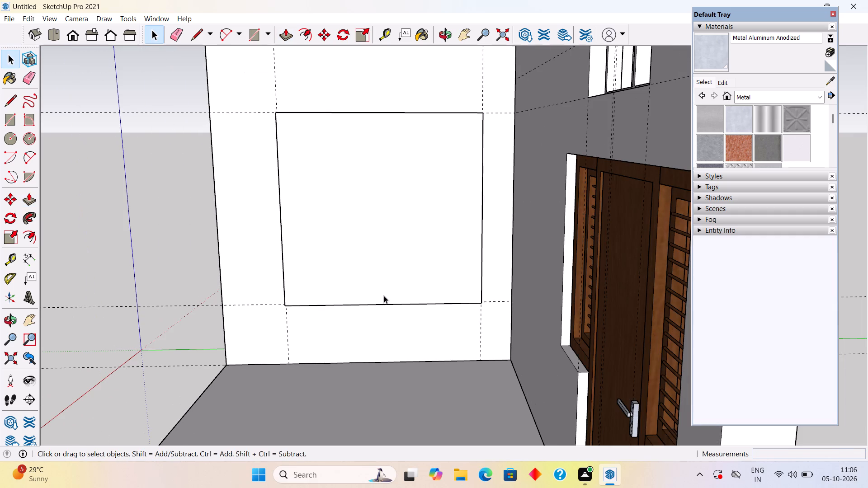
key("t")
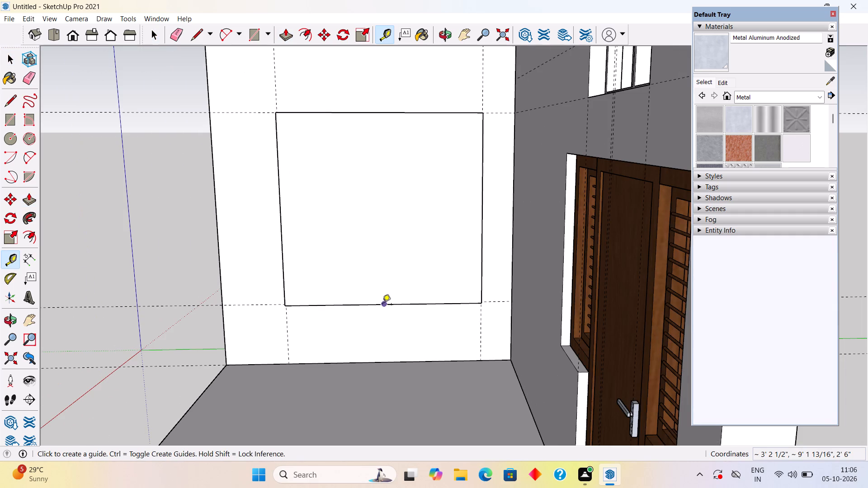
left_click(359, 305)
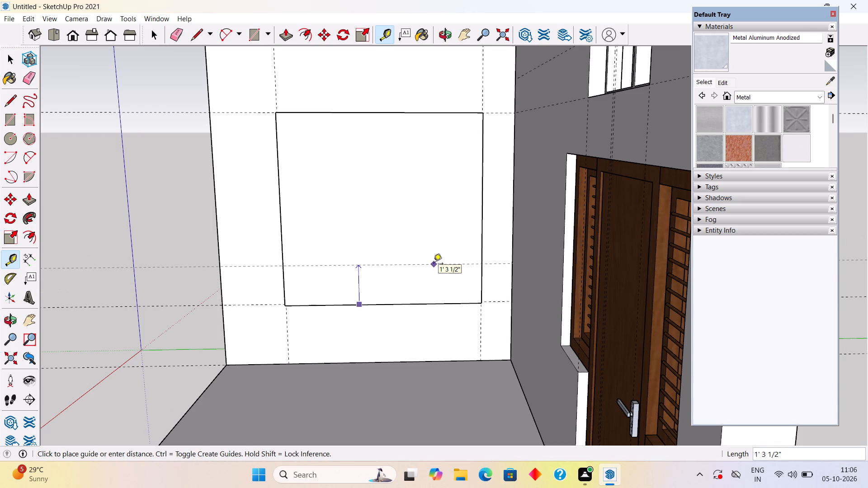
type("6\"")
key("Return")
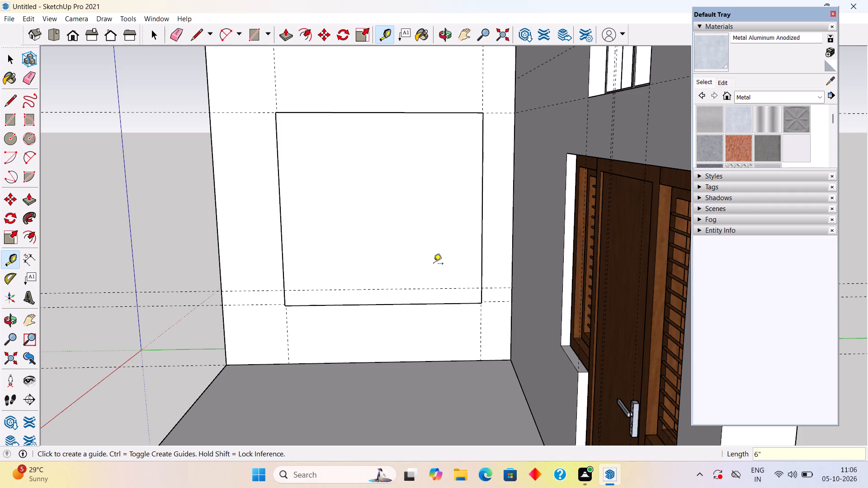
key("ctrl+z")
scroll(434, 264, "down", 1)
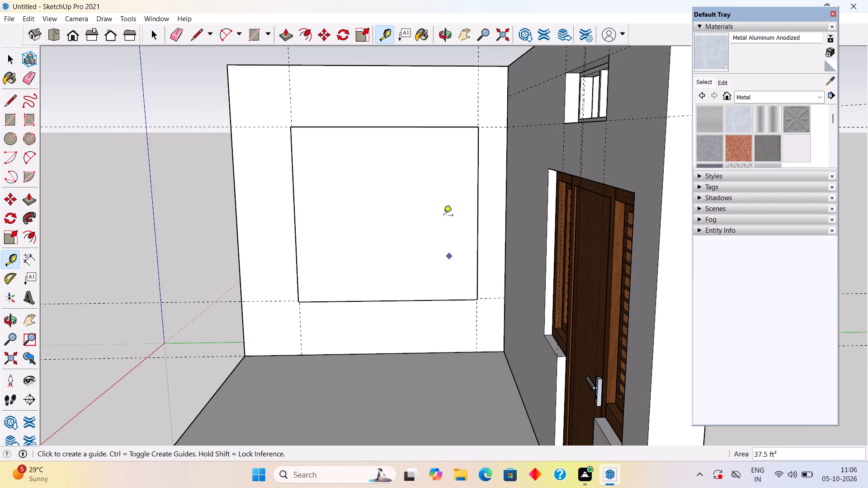
Place a horizontal guide 8" above the wall panel's bottom edge and a second one 2" above that.
left_click(440, 302)
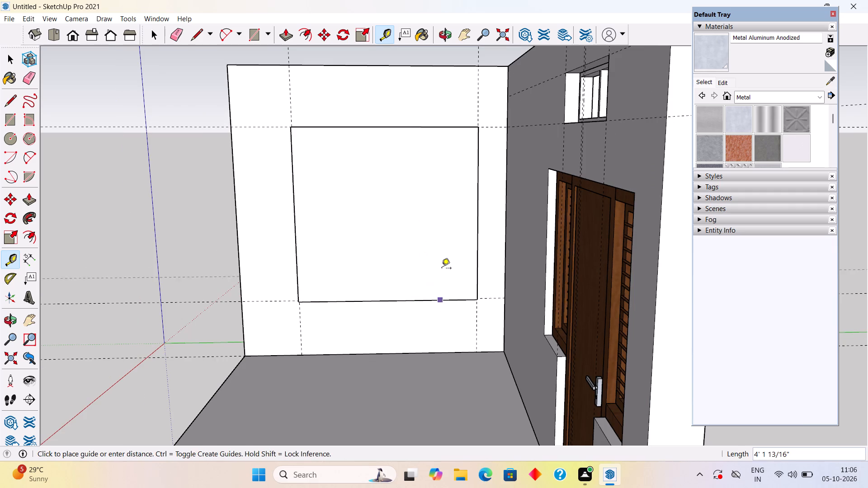
type("8\"")
key("Return")
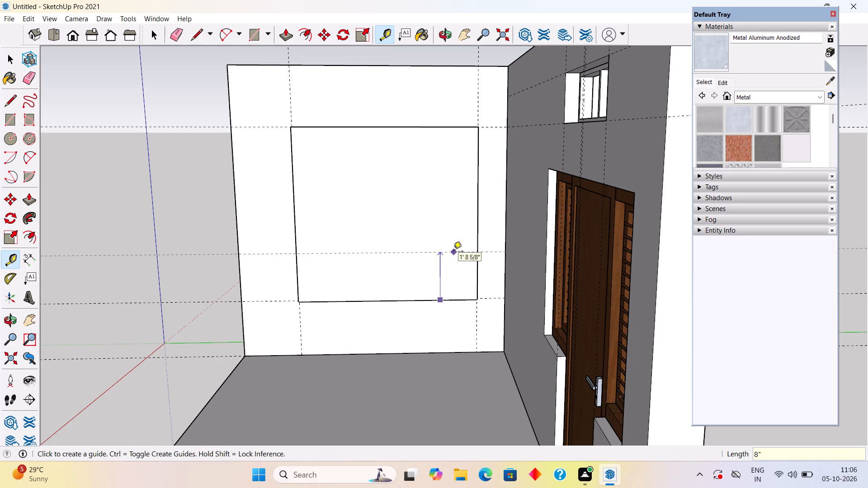
left_click(422, 285)
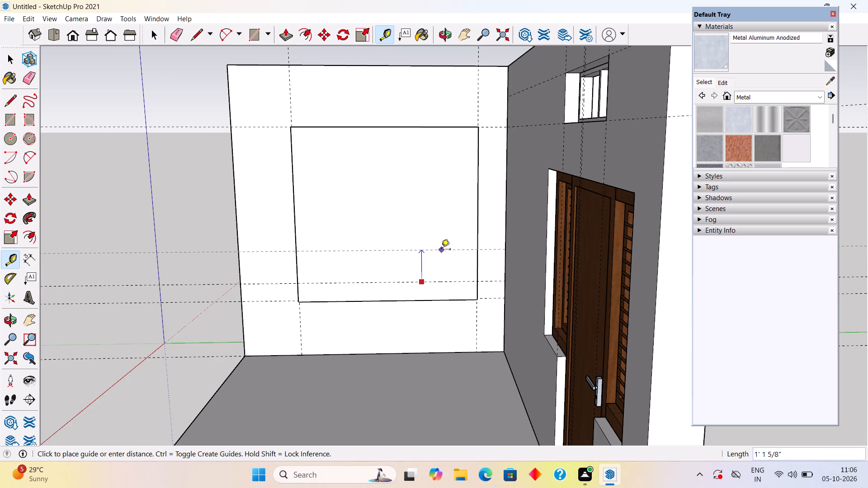
type("2\"")
key("Return")
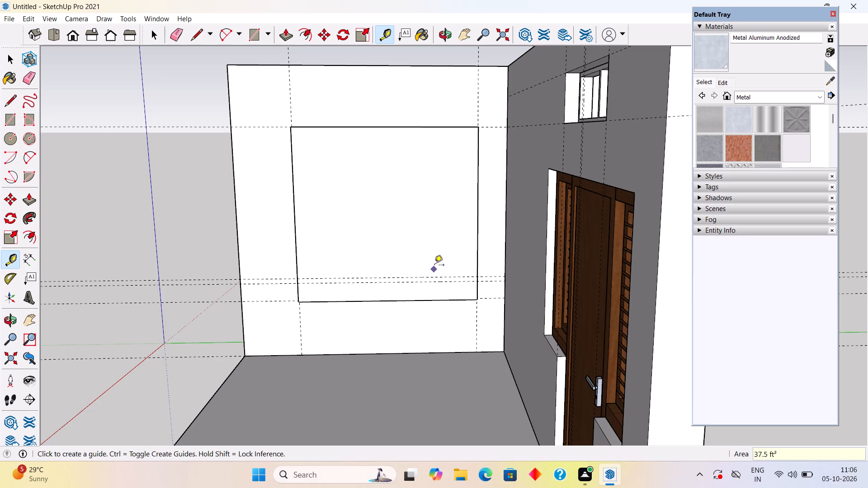
Place a horizontal guide 18" below the wall panel's top edge.
middle_click_drag(434, 251, 429, 192)
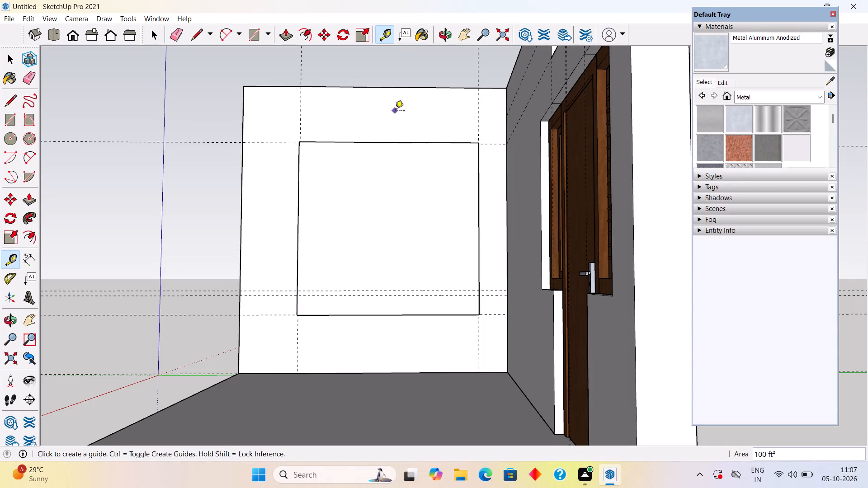
left_click(399, 144)
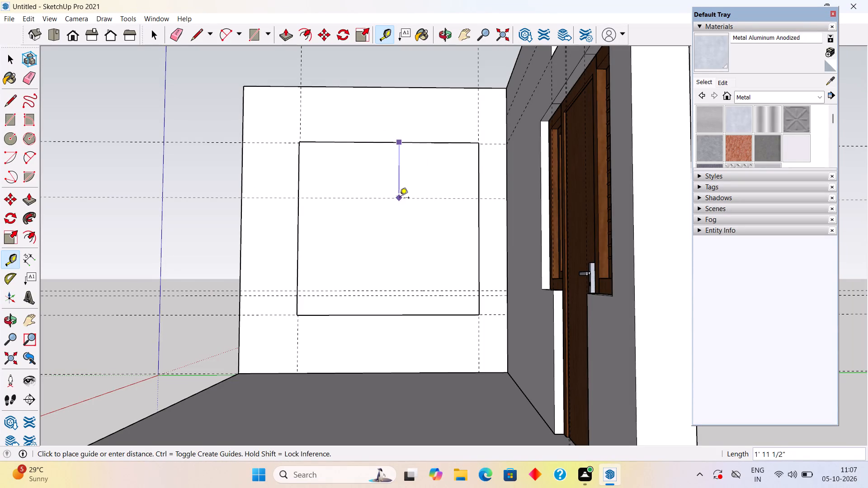
type("18\"")
key("Return")
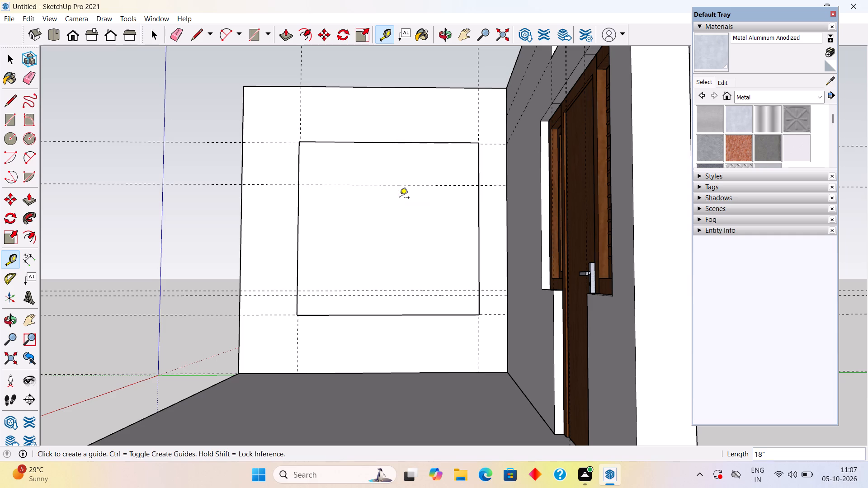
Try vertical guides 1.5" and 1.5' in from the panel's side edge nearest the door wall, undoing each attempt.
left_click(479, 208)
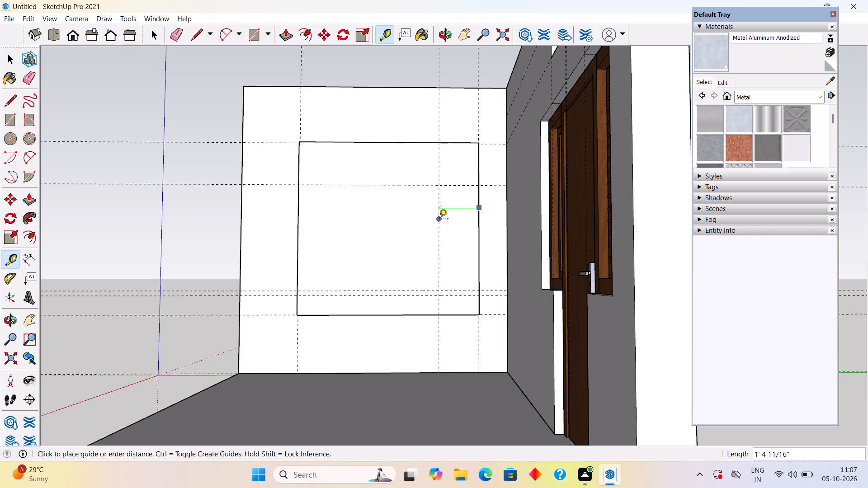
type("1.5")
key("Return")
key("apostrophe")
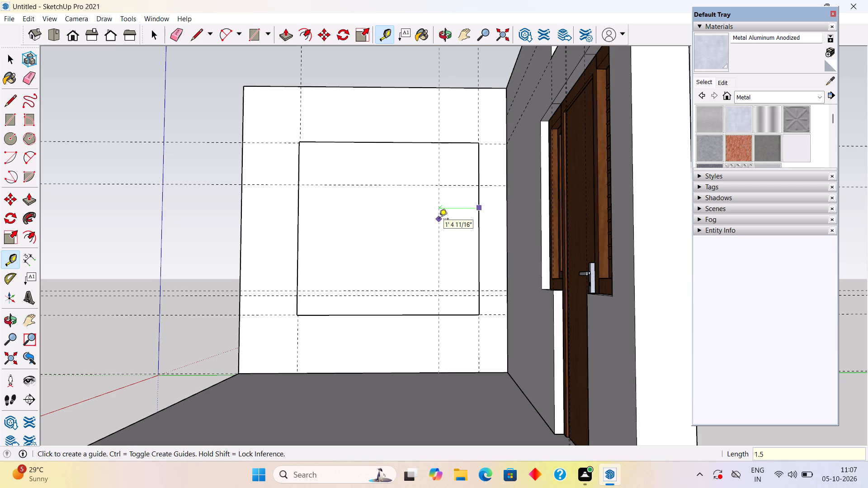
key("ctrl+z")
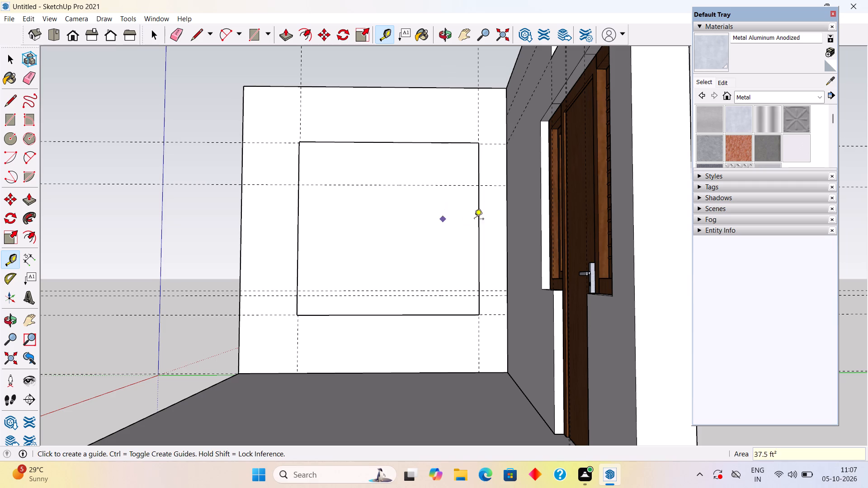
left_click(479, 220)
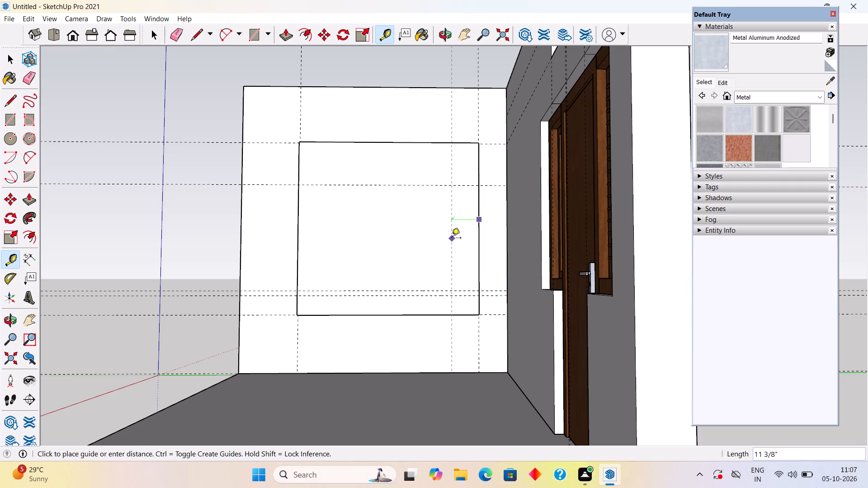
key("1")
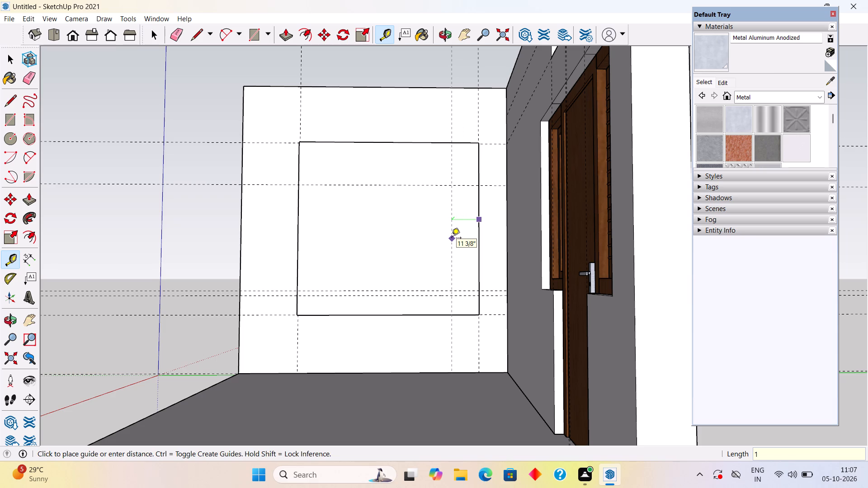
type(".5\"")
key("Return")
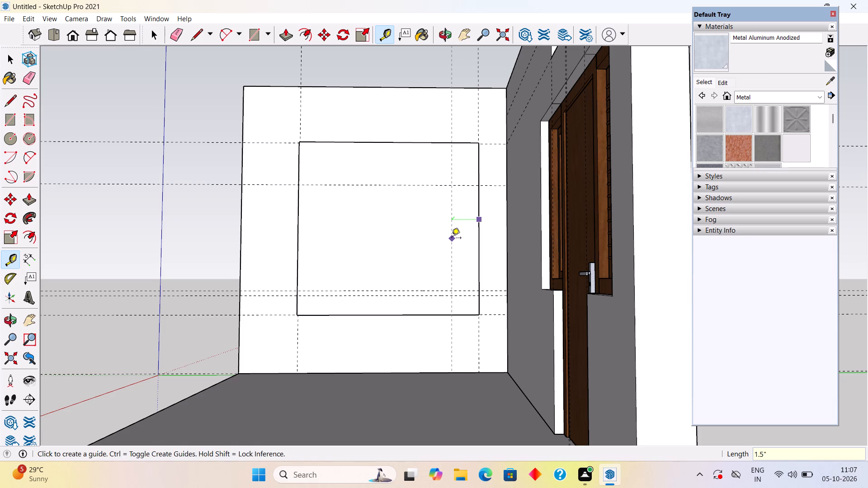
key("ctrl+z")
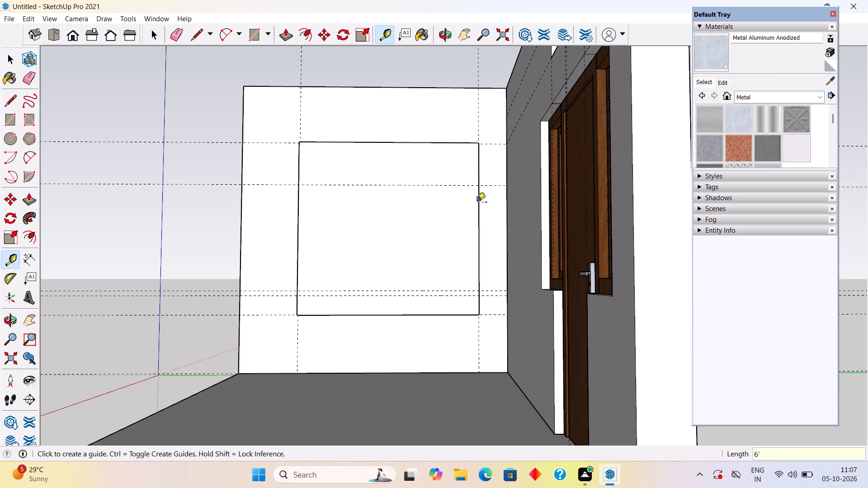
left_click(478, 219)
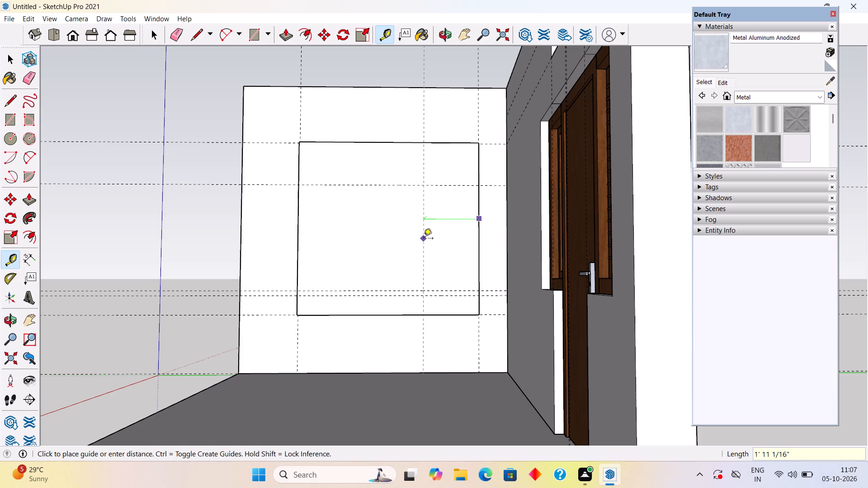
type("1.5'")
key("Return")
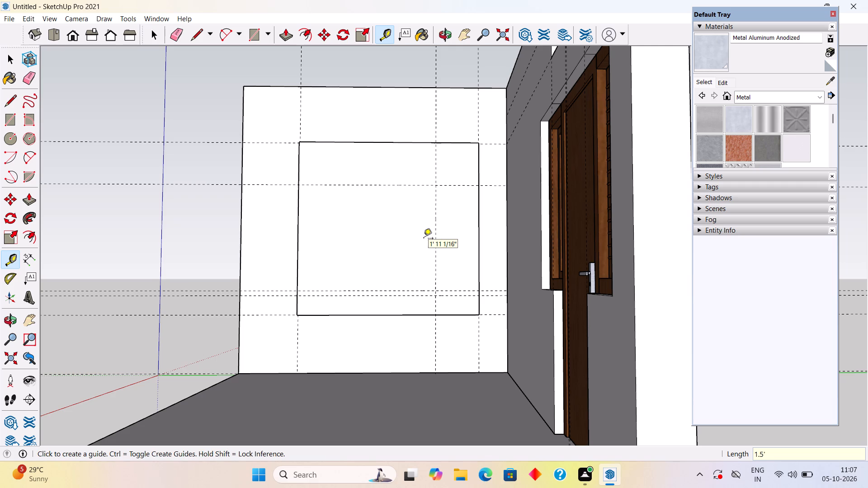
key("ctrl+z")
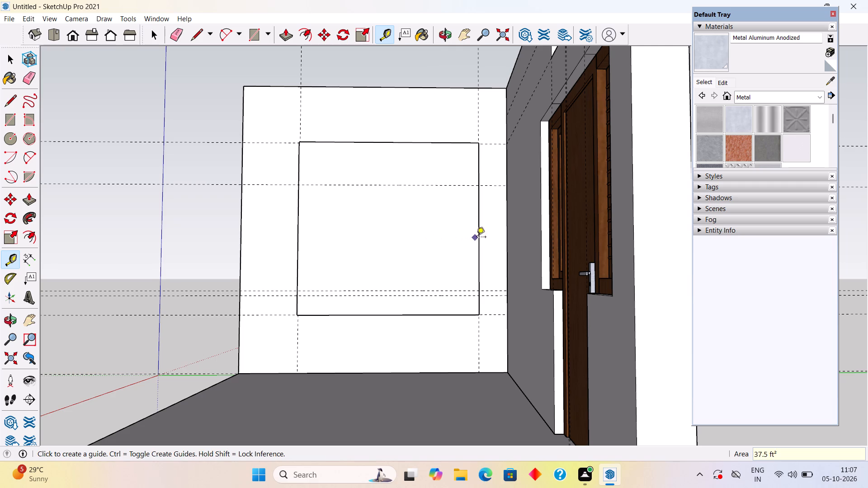
Place a vertical guide 1' in from the panel's edge nearest the door wall and another 2" further in.
left_click(478, 239)
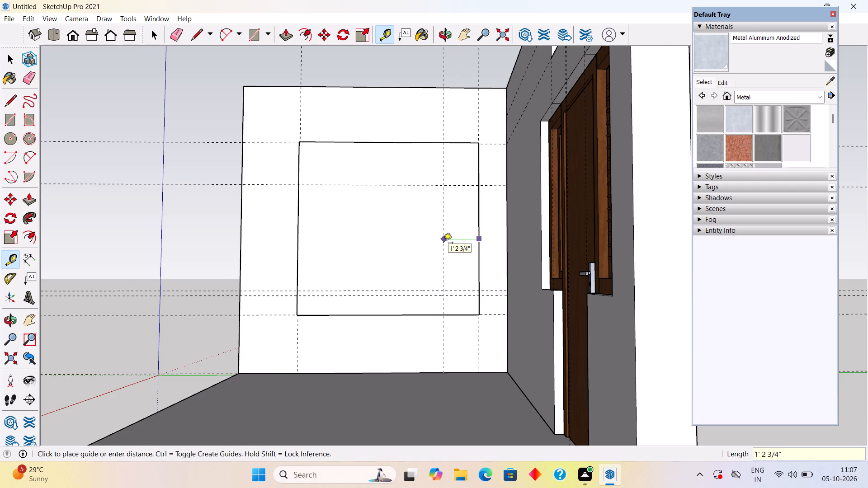
type("1'")
key("Return")
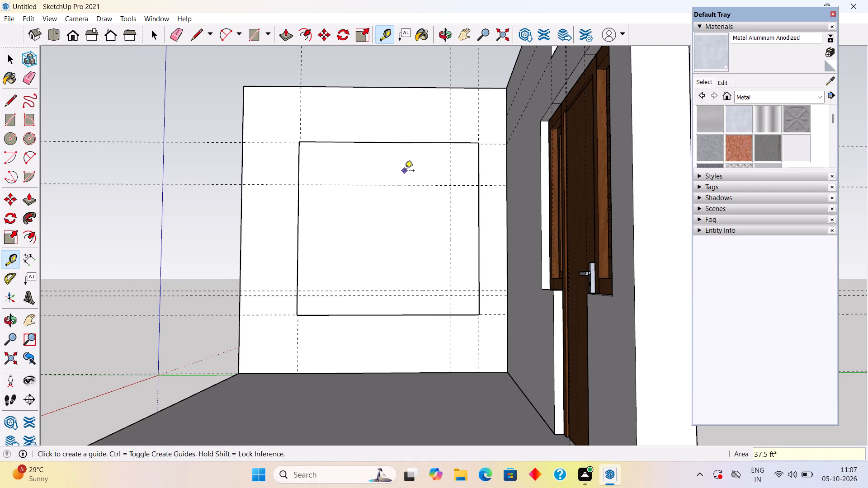
scroll(483, 208, "up", 4)
middle_click_drag(487, 244, 496, 291)
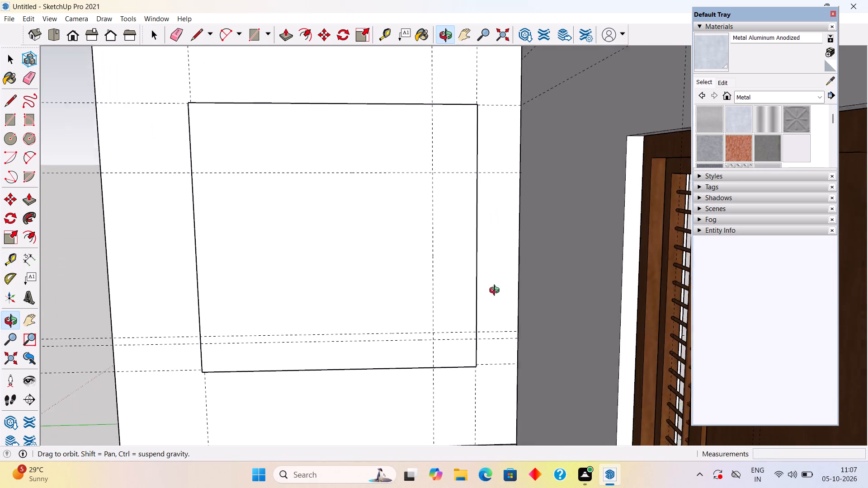
middle_click_drag(496, 291, 496, 292)
left_click(434, 267)
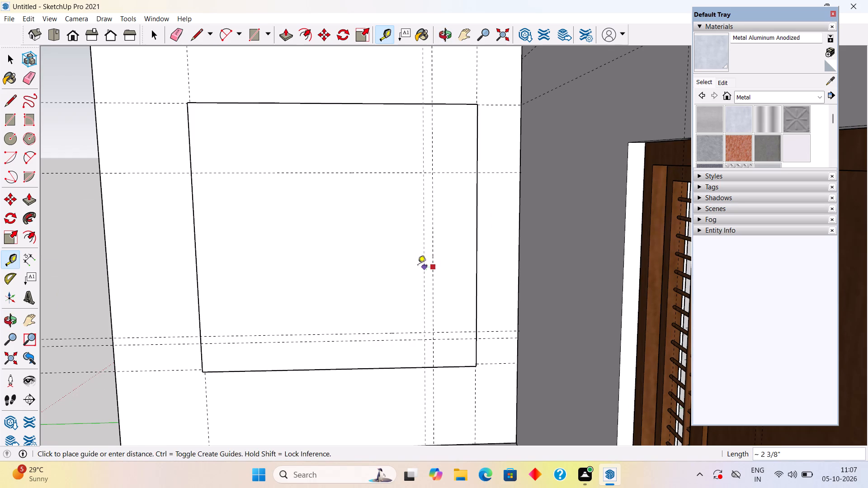
type("2\"")
key("Return")
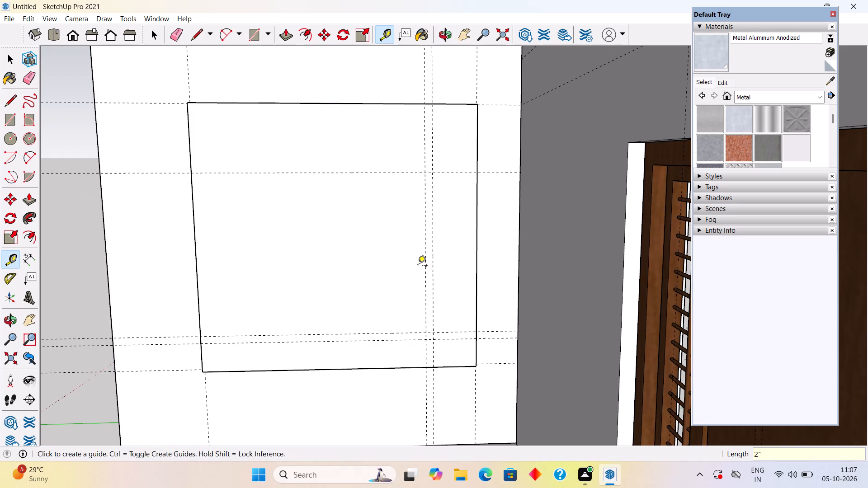
Add a horizontal guide 2" above the upper of the two guides near the panel's bottom edge.
left_click(456, 333)
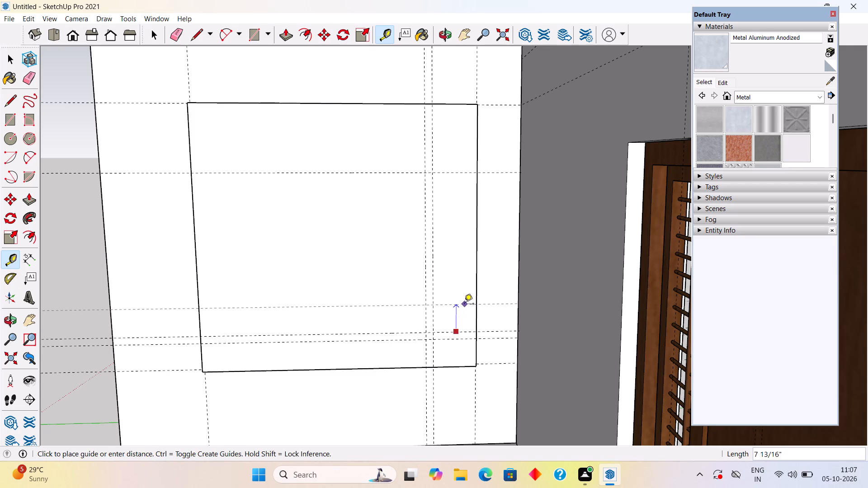
type("2\"")
key("Return")
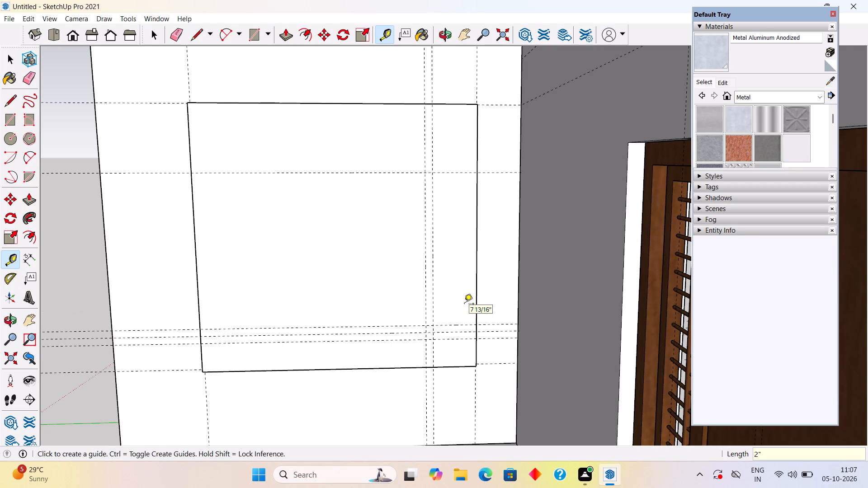
Draw an 8" by 6' 3" rectangle along the bottom of the wall panel, up to the lowest guide above its edge.
key("space")
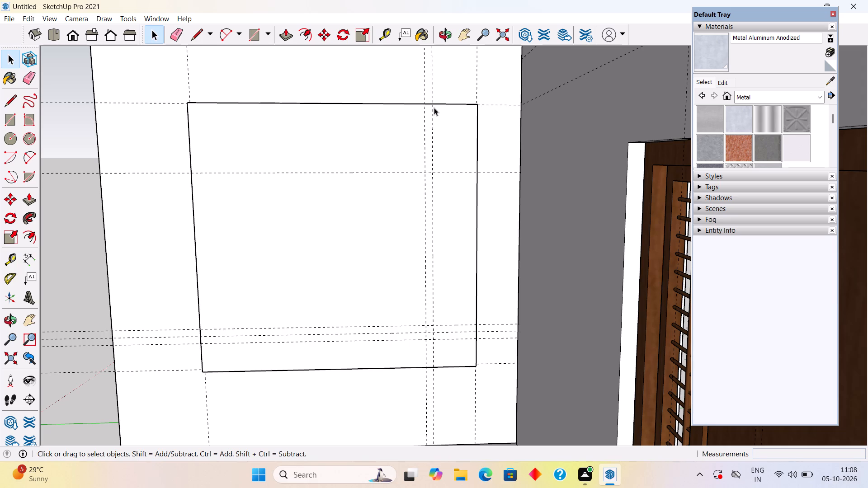
scroll(337, 298, "down", 1)
key("r")
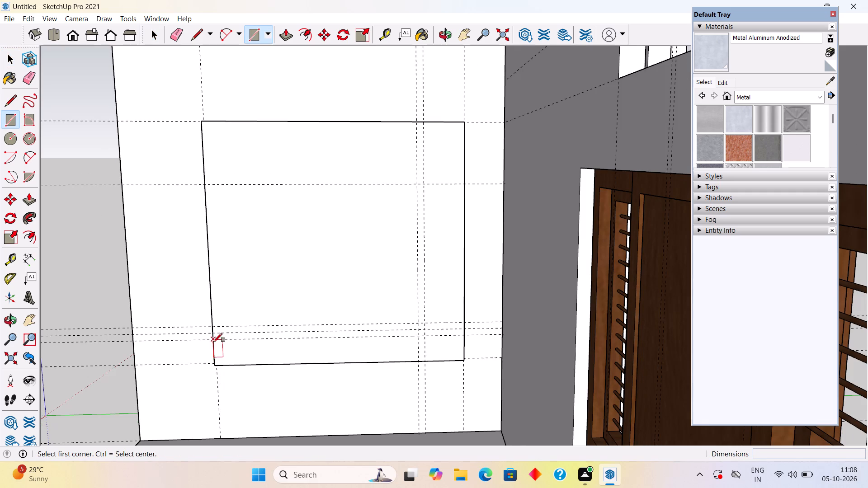
left_click(213, 342)
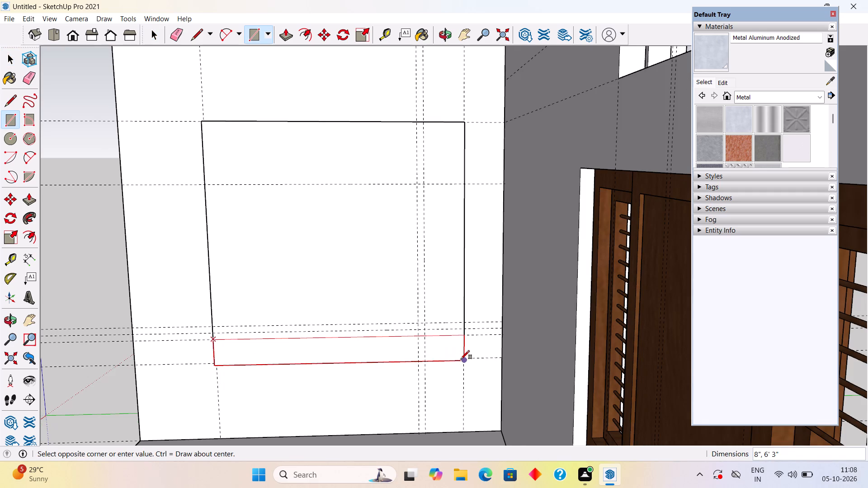
left_click(461, 359)
Extrude the 8" high strip at the panel's bottom 1.9' out into the room as a ledge.
key("space")
left_click(363, 350)
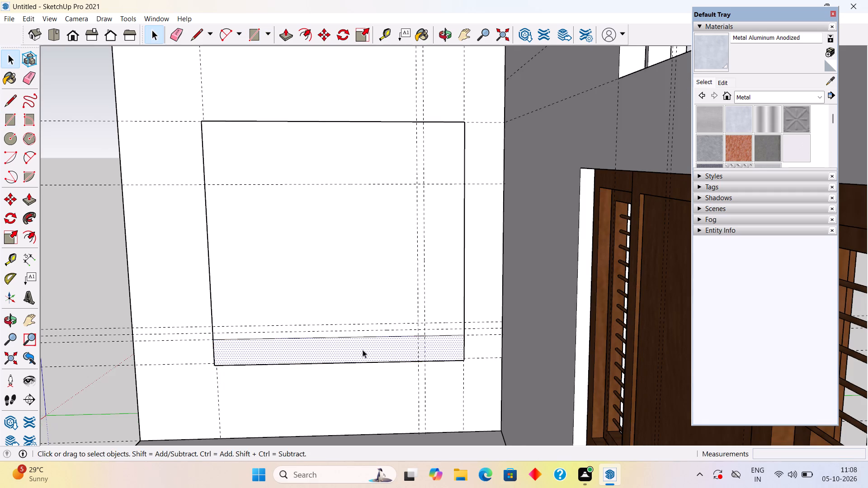
key("p")
left_click(363, 350)
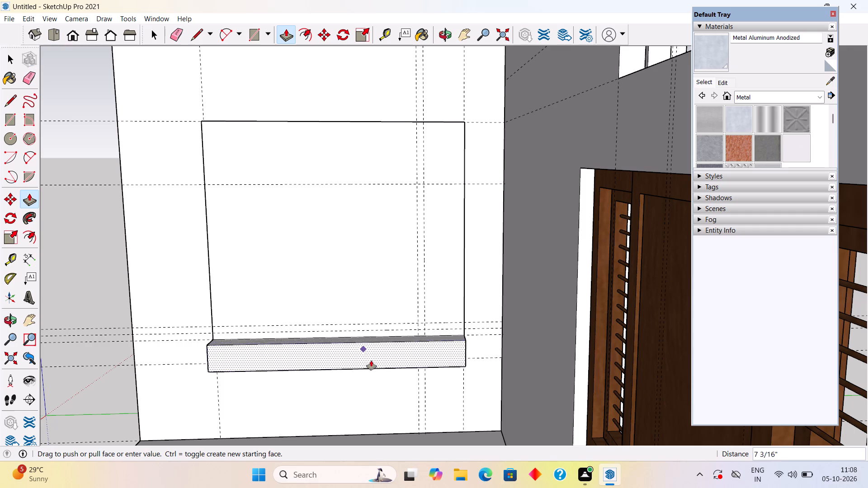
scroll(390, 371, "down", 5)
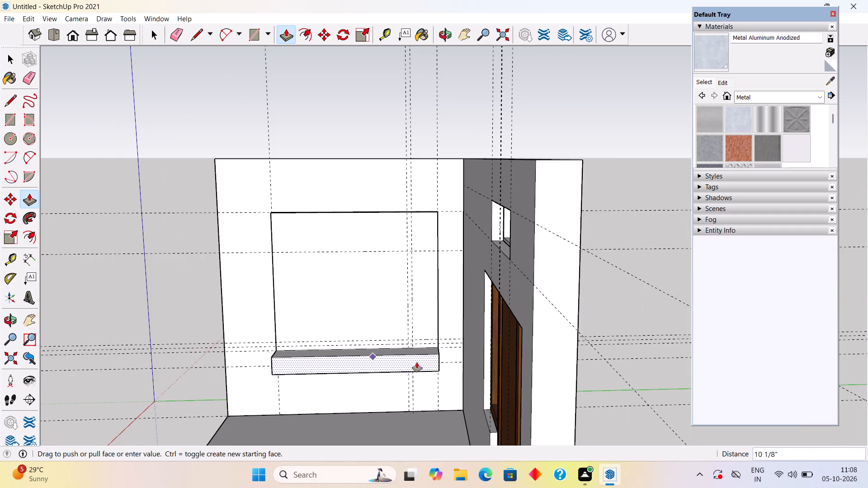
middle_click_drag(423, 361, 542, 341)
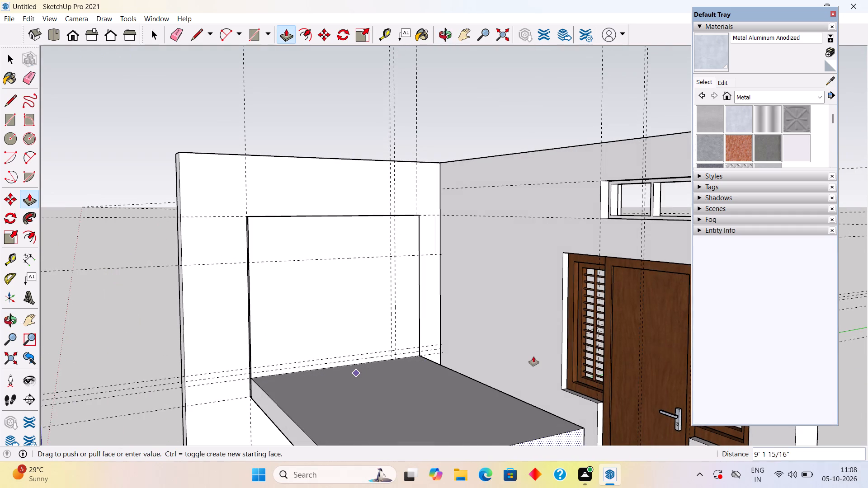
scroll(459, 343, "down", 3)
middle_click_drag(459, 343, 644, 324)
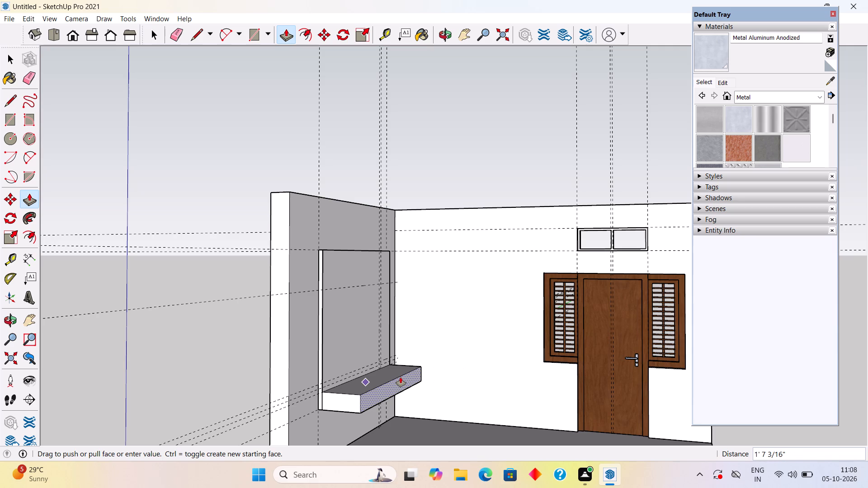
type("1.9'")
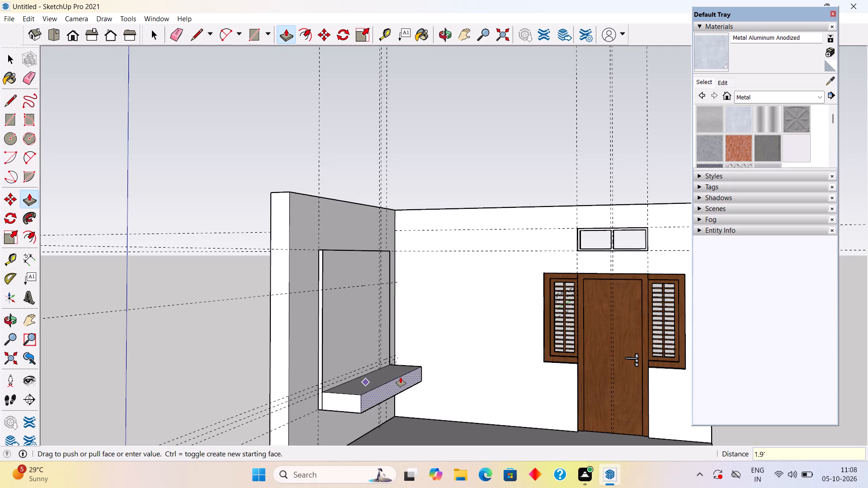
key("Return")
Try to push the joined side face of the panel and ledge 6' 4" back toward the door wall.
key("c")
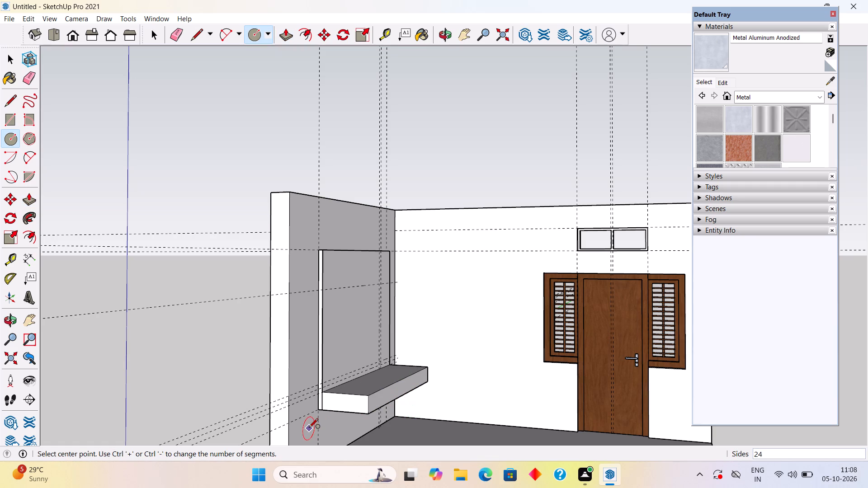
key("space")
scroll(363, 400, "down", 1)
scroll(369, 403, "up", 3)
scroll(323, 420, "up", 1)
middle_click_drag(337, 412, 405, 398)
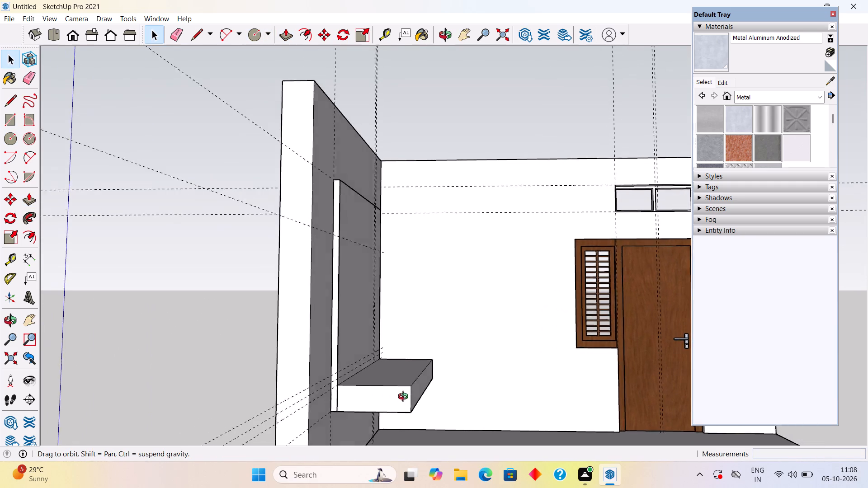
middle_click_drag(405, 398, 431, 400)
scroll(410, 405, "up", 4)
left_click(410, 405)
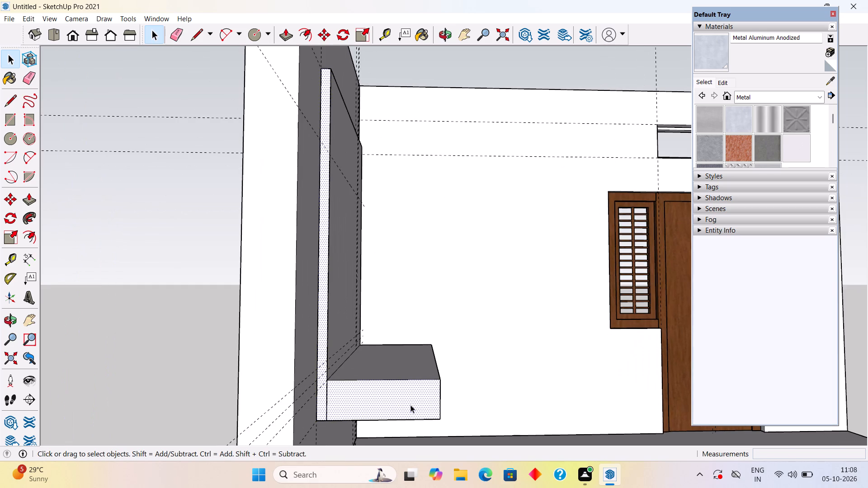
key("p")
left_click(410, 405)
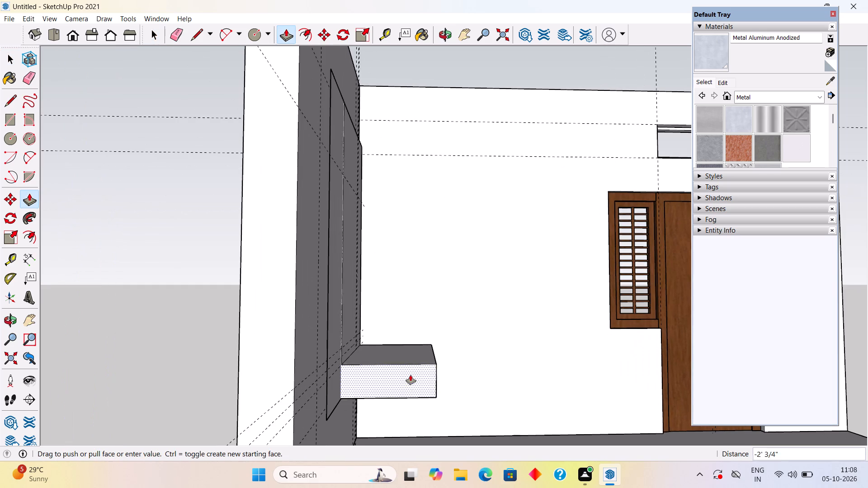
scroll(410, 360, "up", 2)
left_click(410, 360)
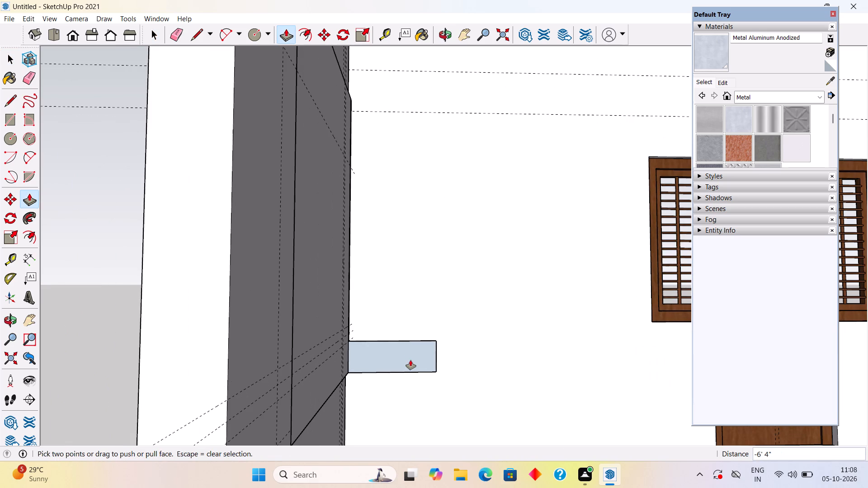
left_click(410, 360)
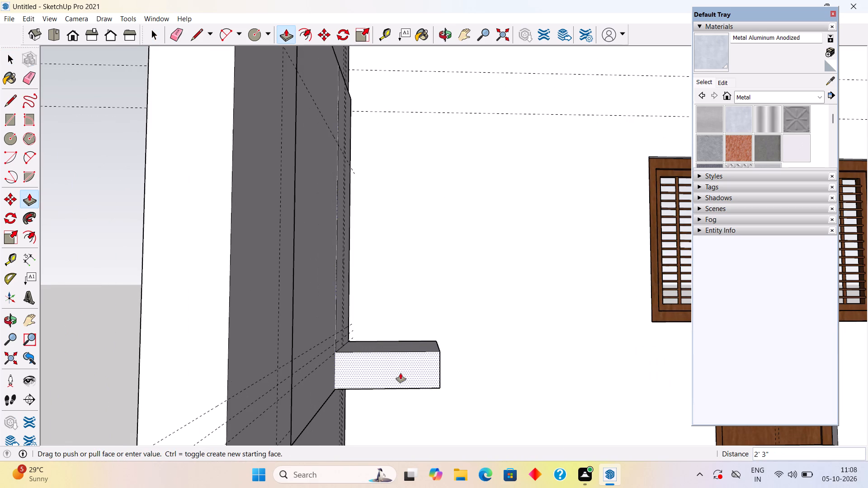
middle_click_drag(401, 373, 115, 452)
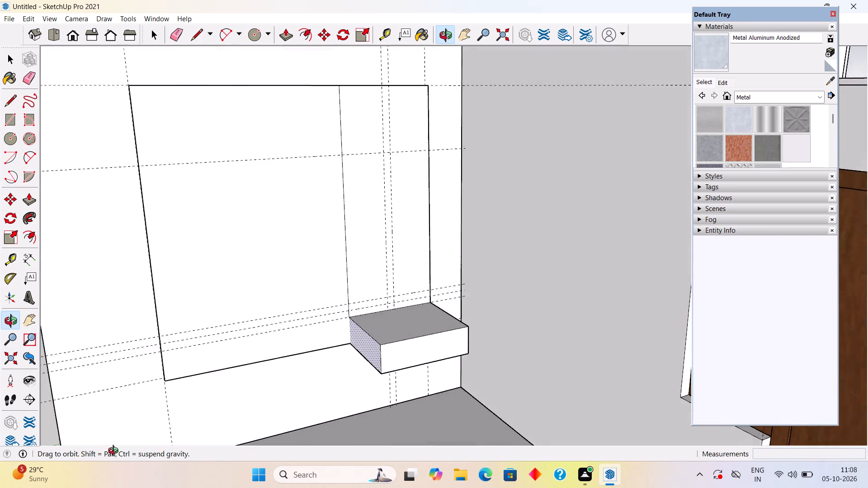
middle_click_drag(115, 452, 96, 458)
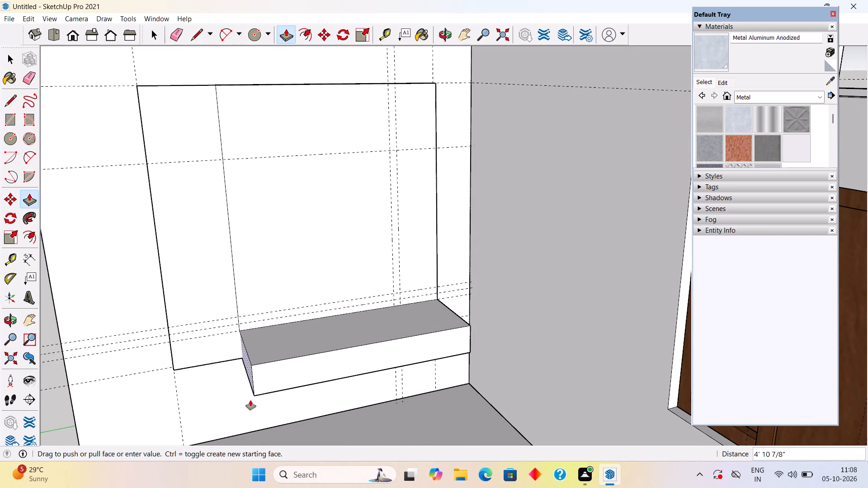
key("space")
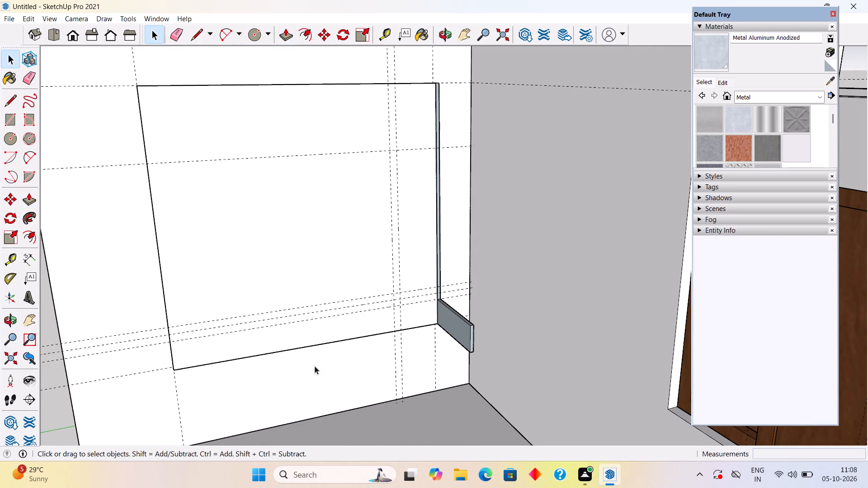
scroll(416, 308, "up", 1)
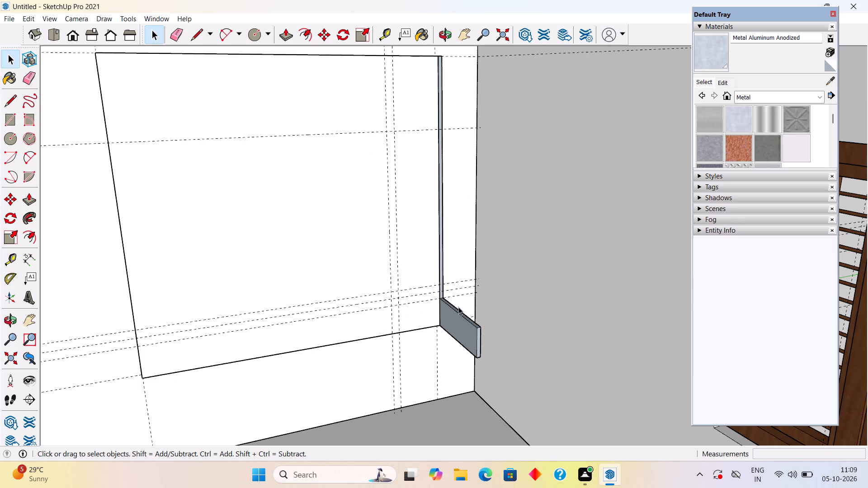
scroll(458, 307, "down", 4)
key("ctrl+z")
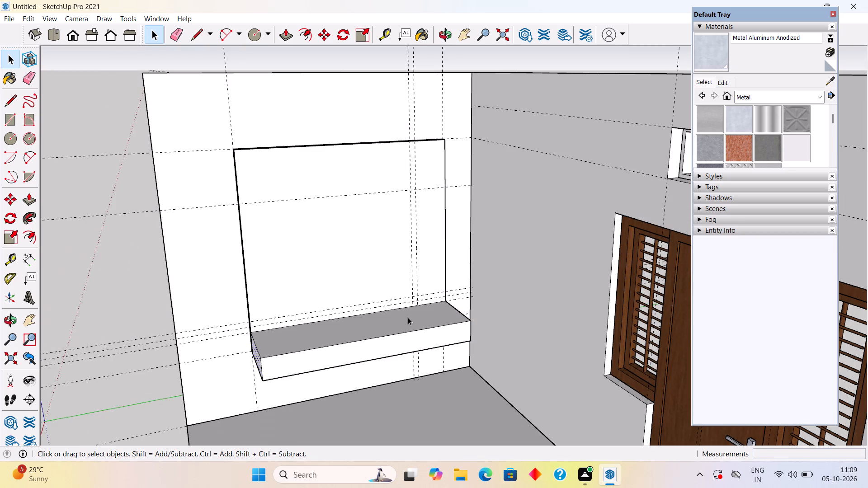
Undo the ledge extrusion and the strip rectangle drawn along the bottom of the wall panel.
key("ctrl+z")
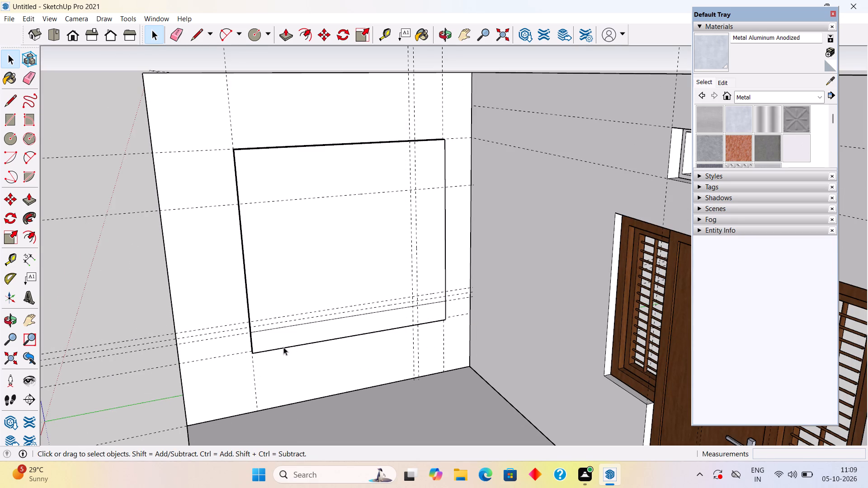
scroll(260, 343, "up", 4)
middle_click_drag(259, 342, 386, 316)
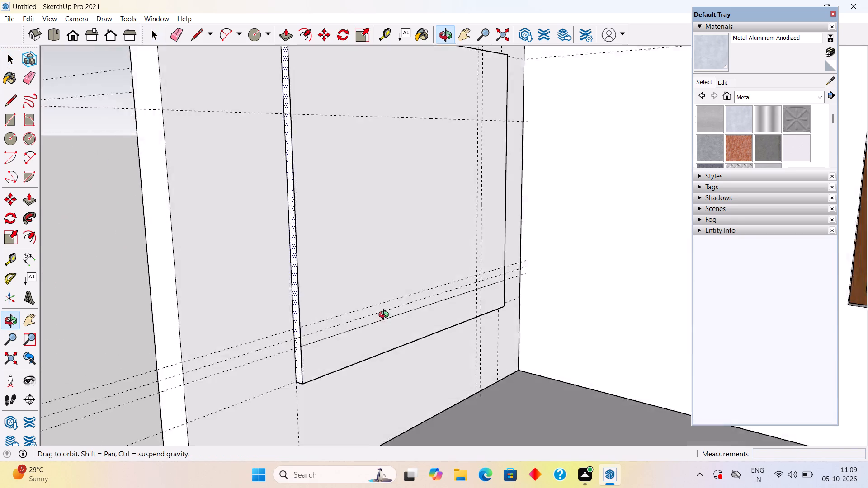
middle_click_drag(386, 316, 449, 307)
left_click(372, 311)
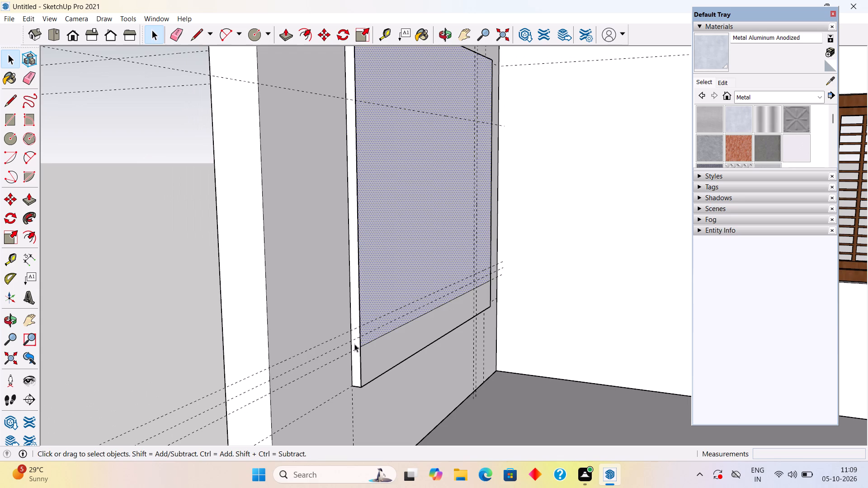
left_click(378, 324)
double_click(378, 324)
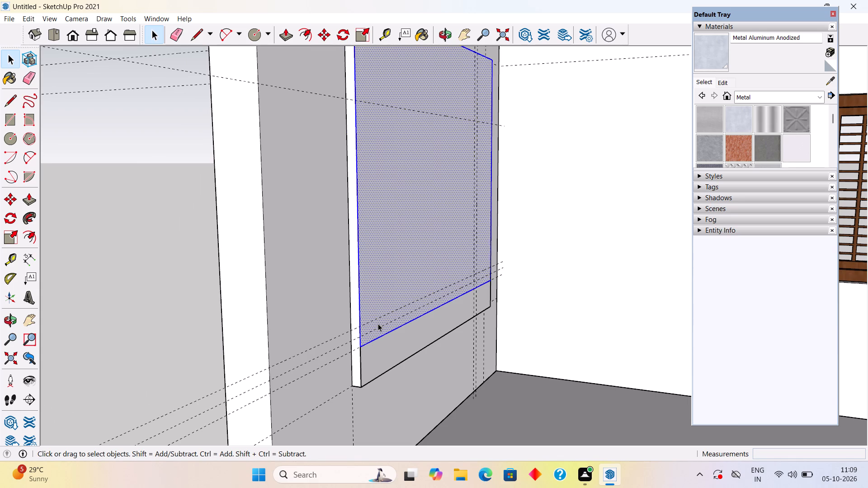
key("ctrl+z")
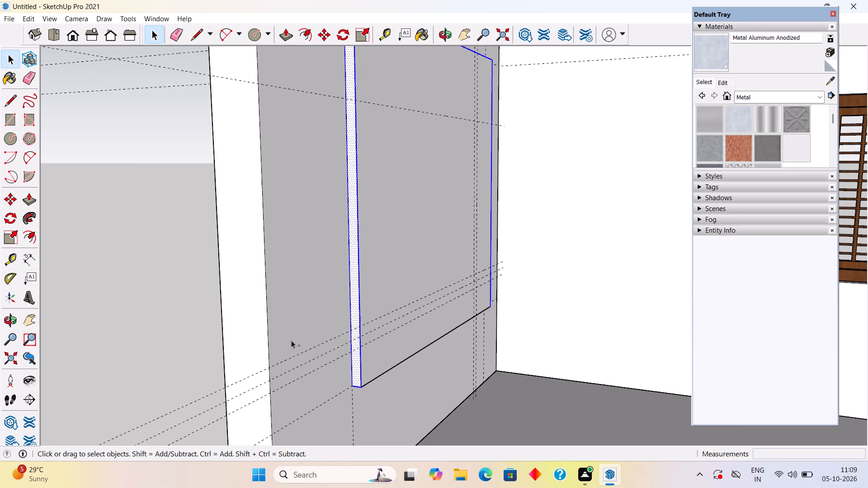
Undo the inner horizontal and vertical guides across the panel, back through the grouping of its front face.
triple_click(385, 328)
left_click(385, 328)
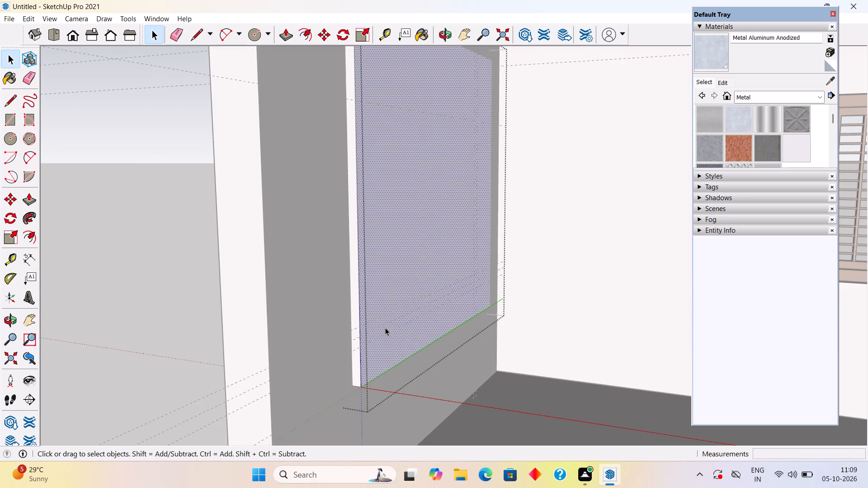
left_click(180, 300)
left_click(393, 269)
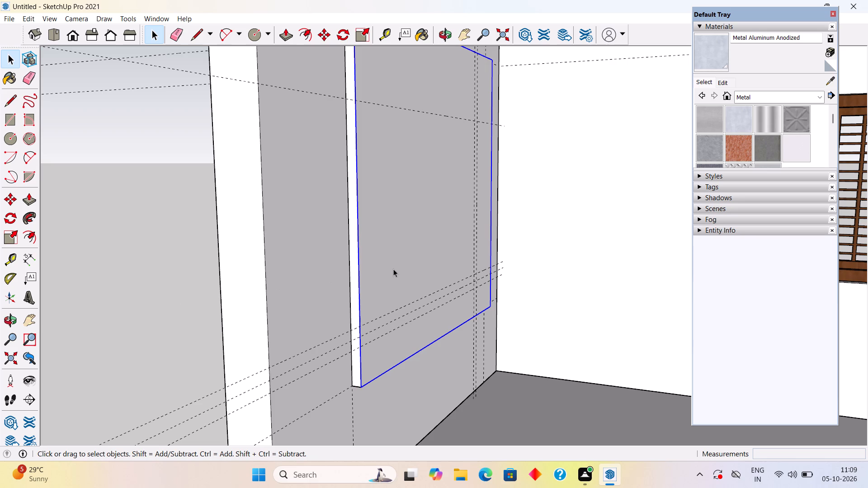
triple_click(393, 269)
double_click(393, 269)
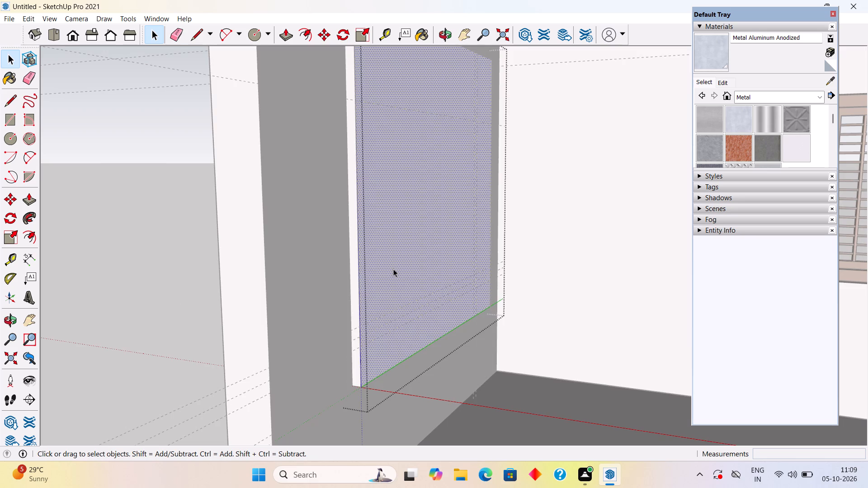
key("ctrl+z")
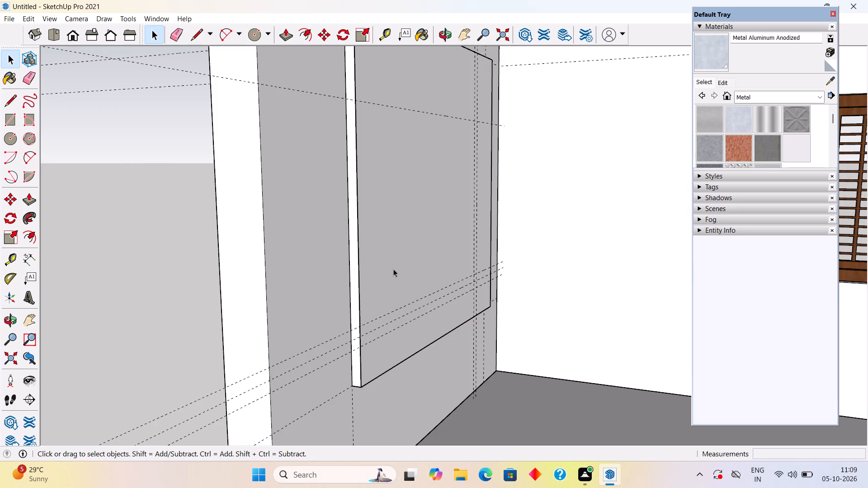
left_click(393, 269)
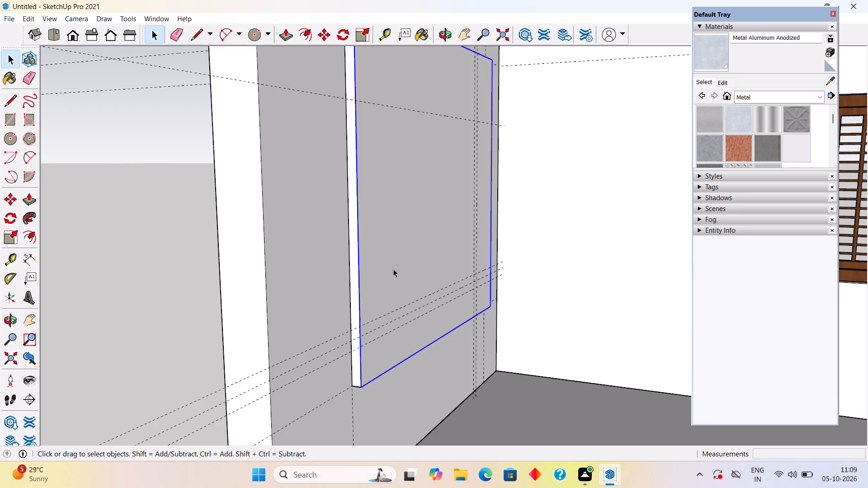
key("ctrl+z")
key("ctrl+z")
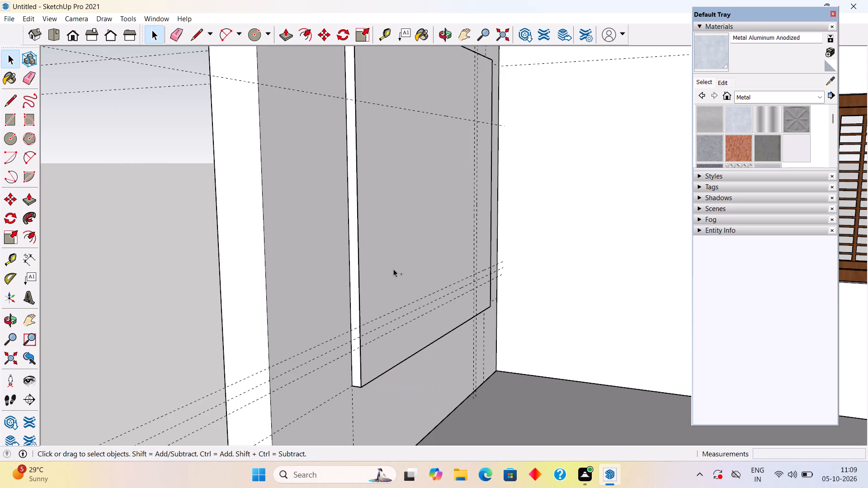
key("ctrl+z")
key("ctrl+z")
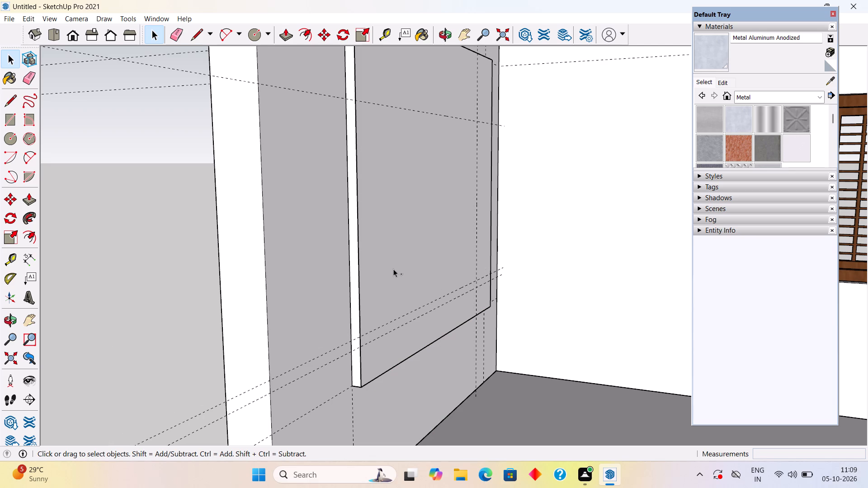
key("ctrl+z")
key("ctrl+z")
key("ctrl+z")
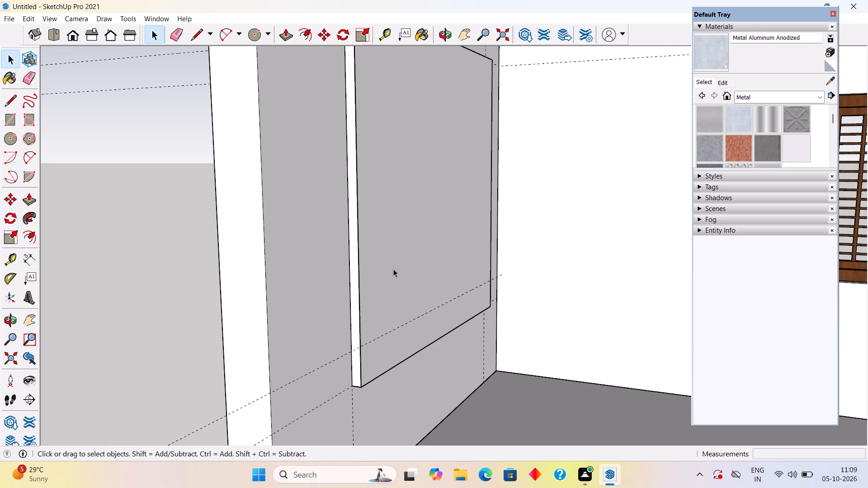
key("ctrl+z")
key("ctrl+z")
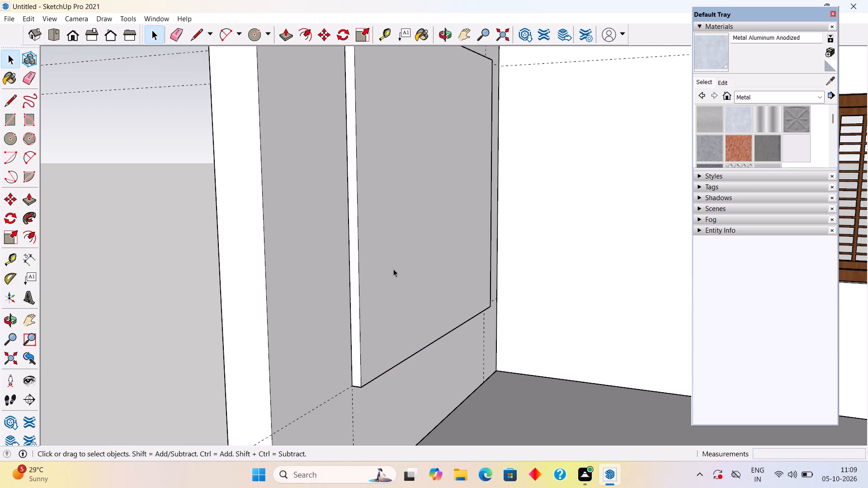
Select the whole wall panel with its connected faces and edges and make it a group.
left_click(393, 269)
triple_click(393, 269)
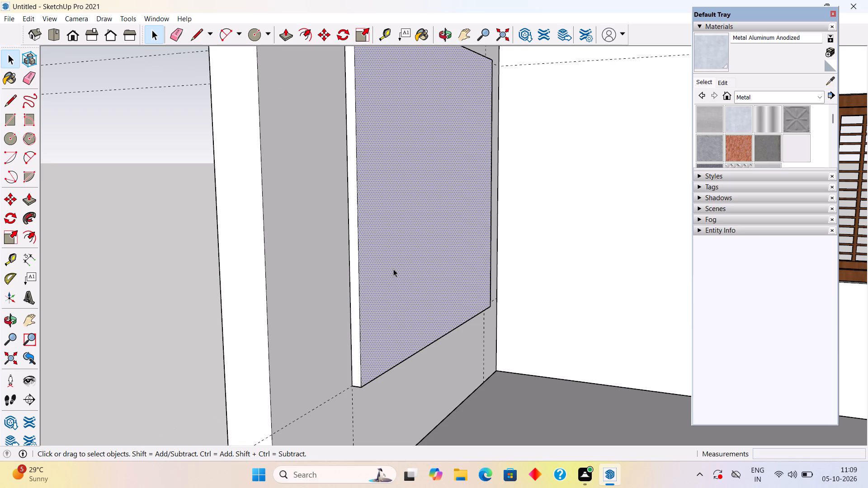
right_click(393, 269)
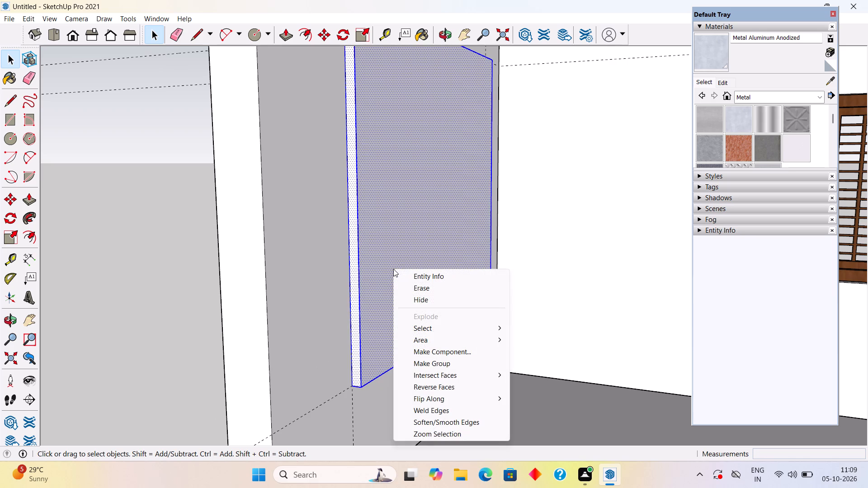
left_click(453, 363)
left_click(207, 303)
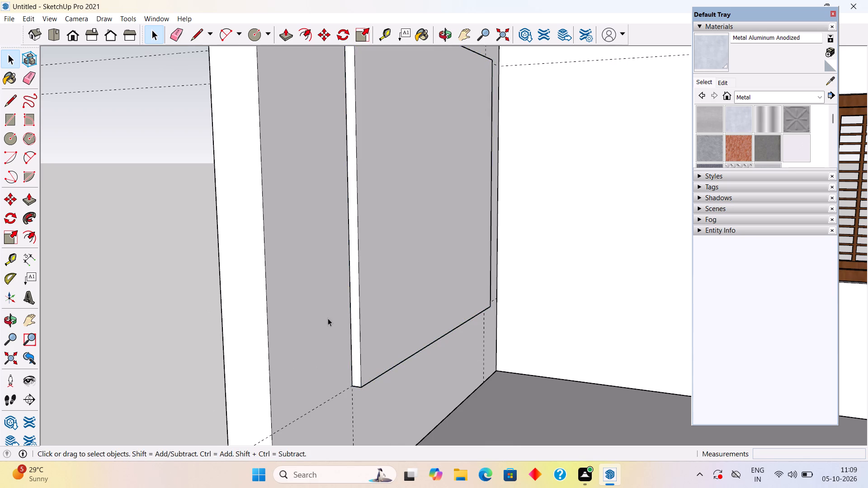
Add a horizontal guide 8" above the wall panel's bottom edge.
scroll(328, 318, "down", 3)
middle_click_drag(408, 309, 206, 335)
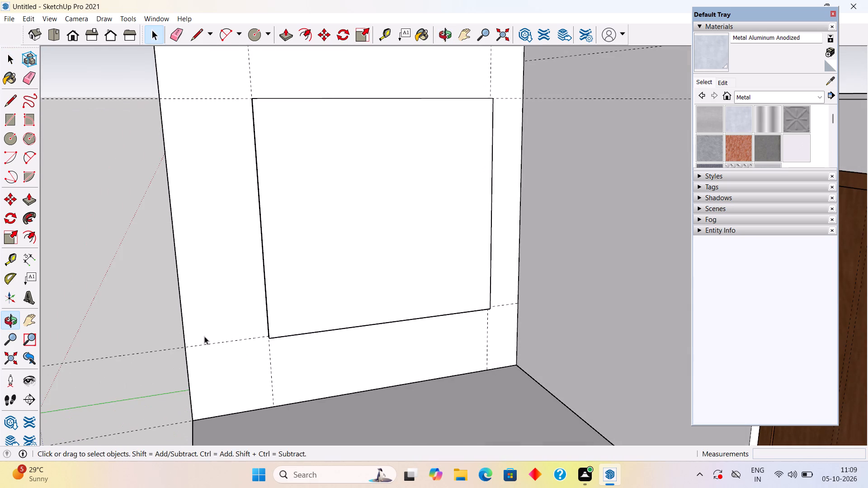
middle_click_drag(346, 311, 302, 311)
key("t")
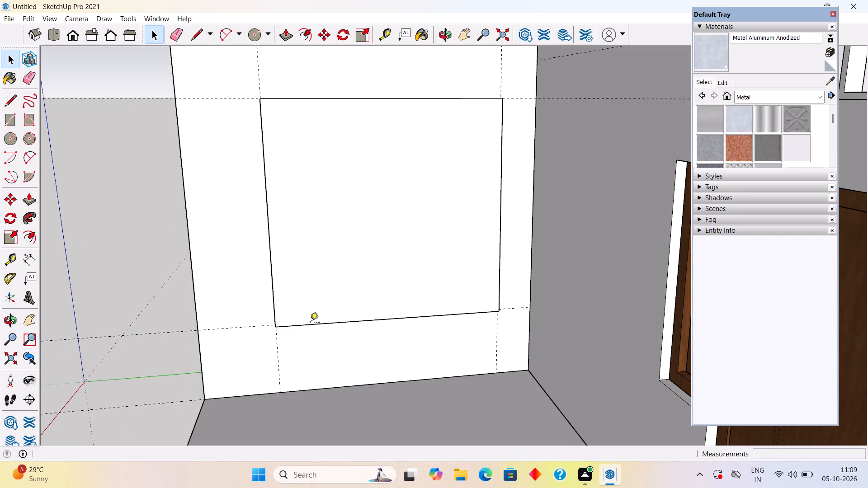
left_click(337, 321)
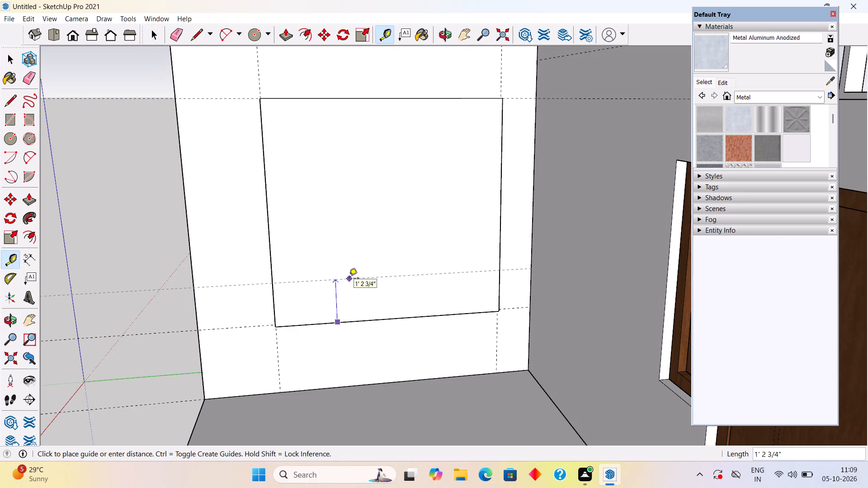
key("6")
key("BackSpace")
type("8\"")
key("Return")
key("space")
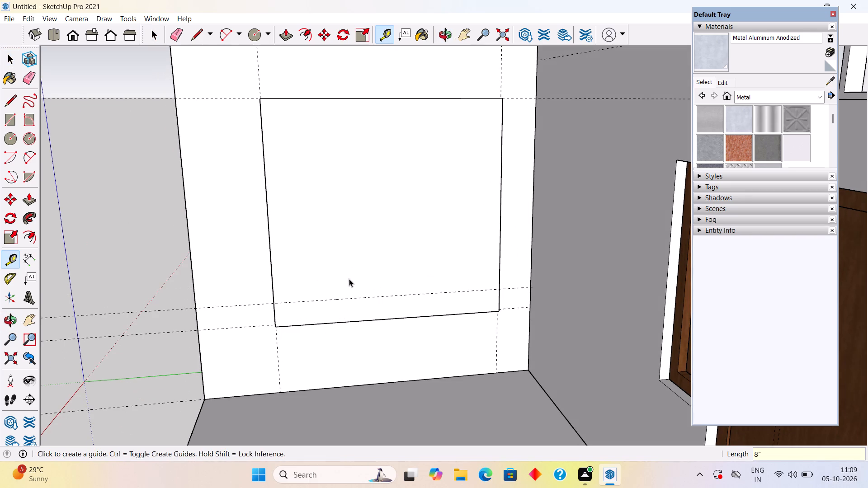
Draw an 8" by 6' 3" rectangle along the bottom of the wall panel, between the guide and the panel's bottom edge.
type("r")
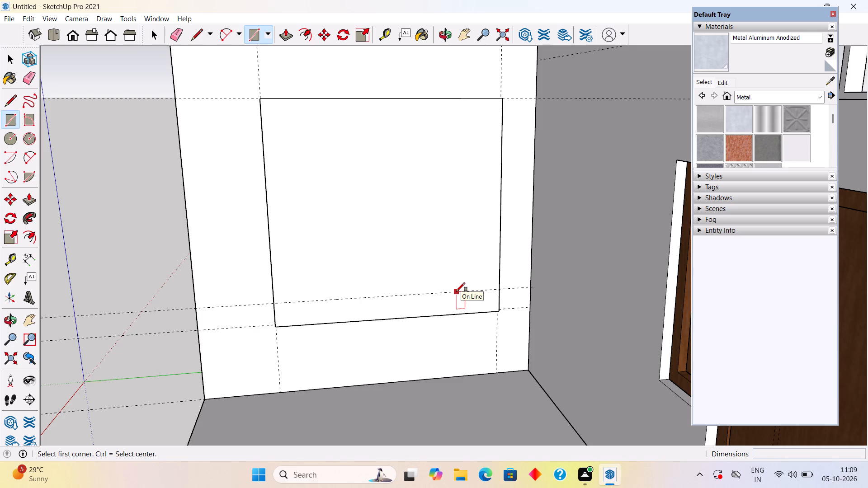
left_click(276, 305)
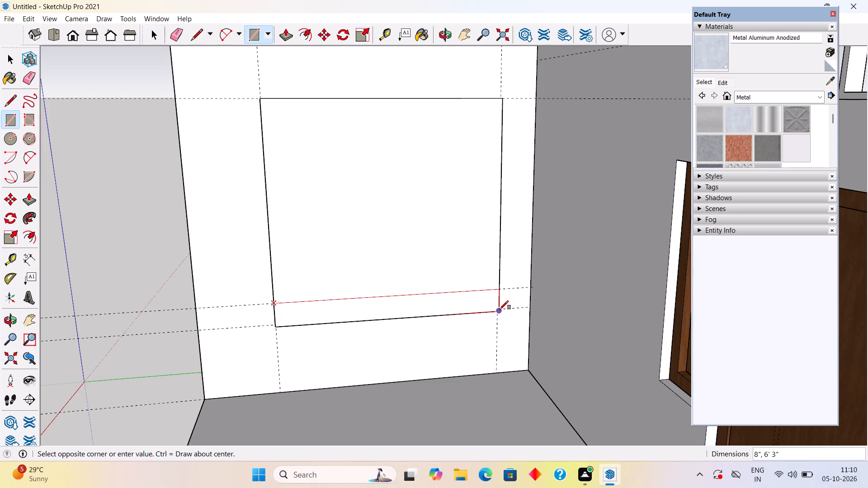
left_click(499, 310)
key("space")
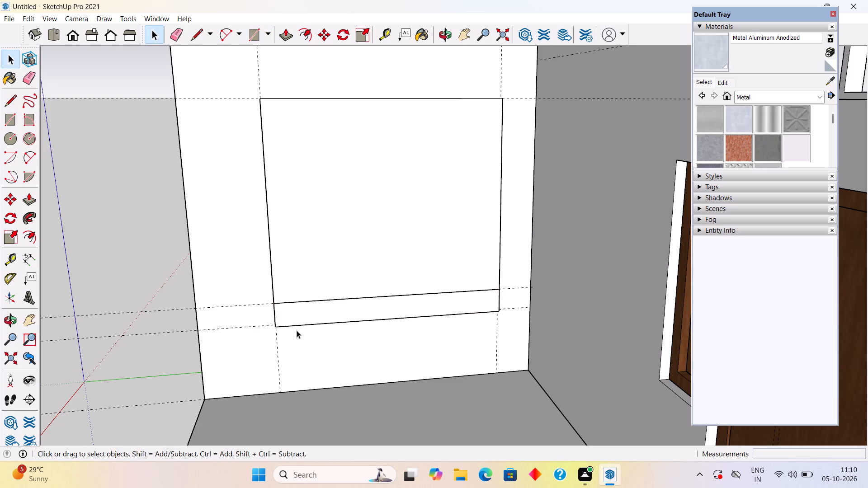
Push/Pull the bottom strip of the wall panel outward 1.9' to form a projecting ledge.
middle_click_drag(297, 330, 422, 306)
left_click(393, 317)
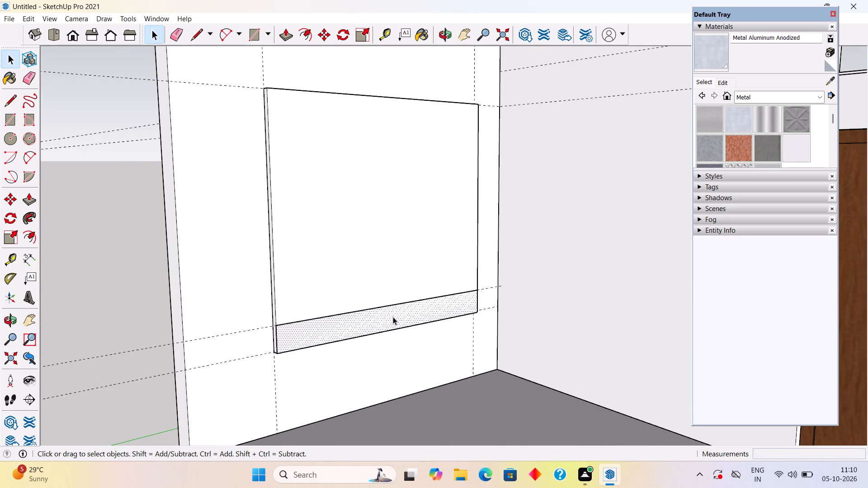
key("p")
left_click(393, 317)
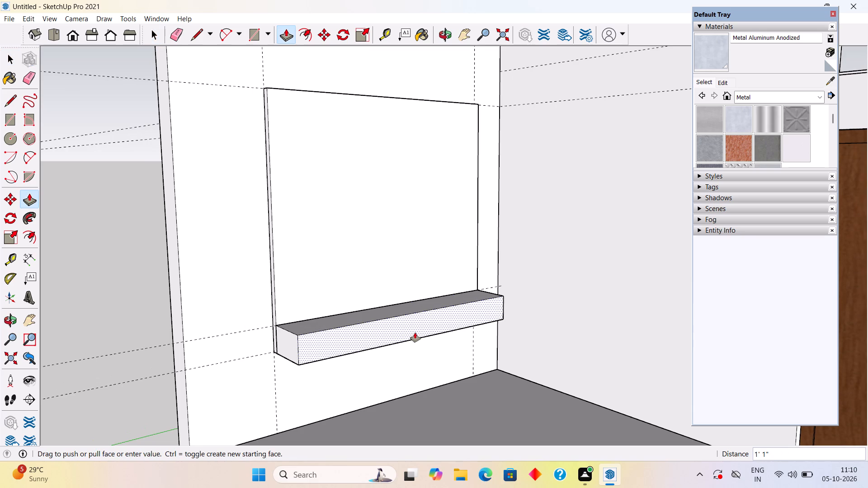
type("1.5")
key("BackSpace")
key("9")
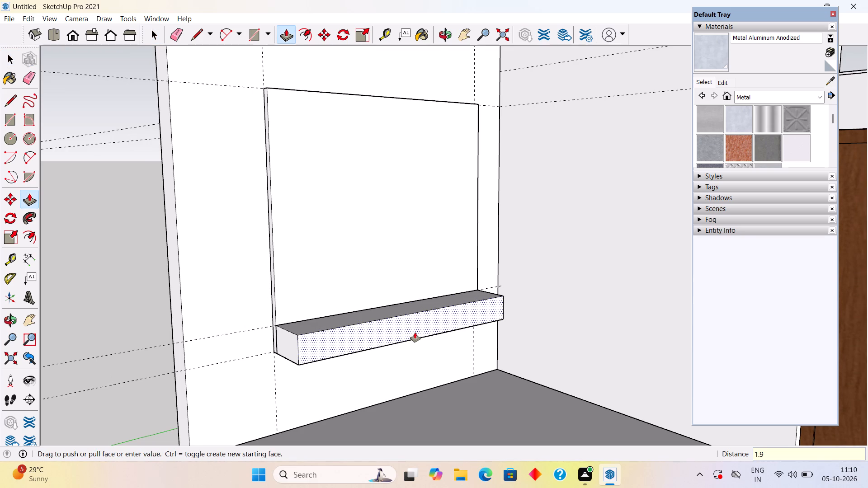
key("apostrophe")
key("Return")
key("v")
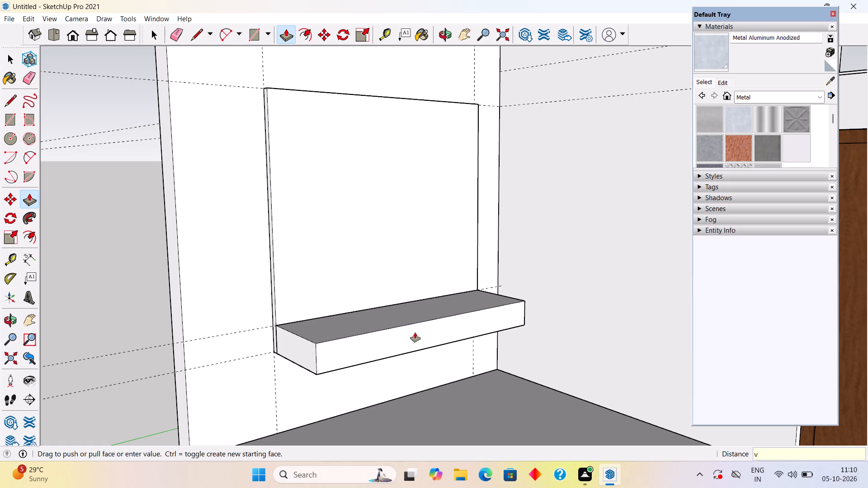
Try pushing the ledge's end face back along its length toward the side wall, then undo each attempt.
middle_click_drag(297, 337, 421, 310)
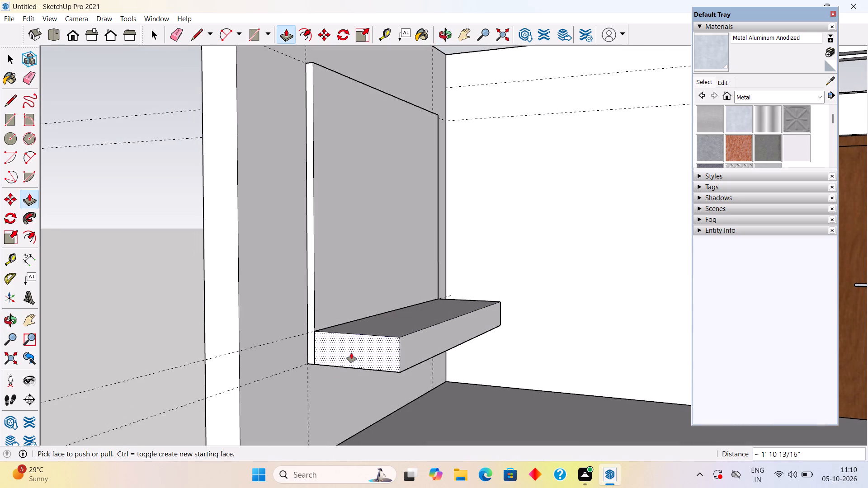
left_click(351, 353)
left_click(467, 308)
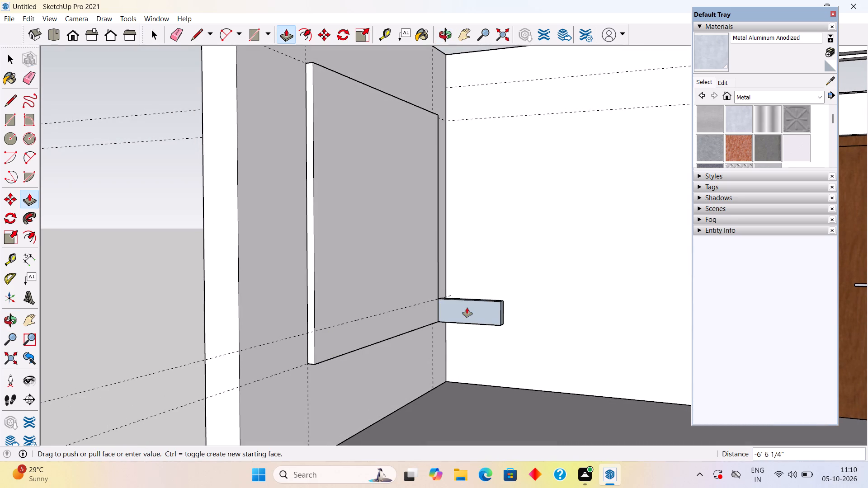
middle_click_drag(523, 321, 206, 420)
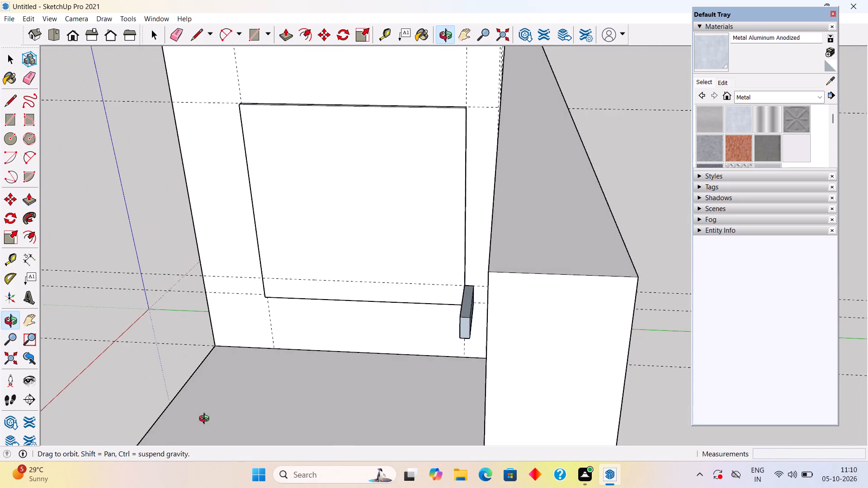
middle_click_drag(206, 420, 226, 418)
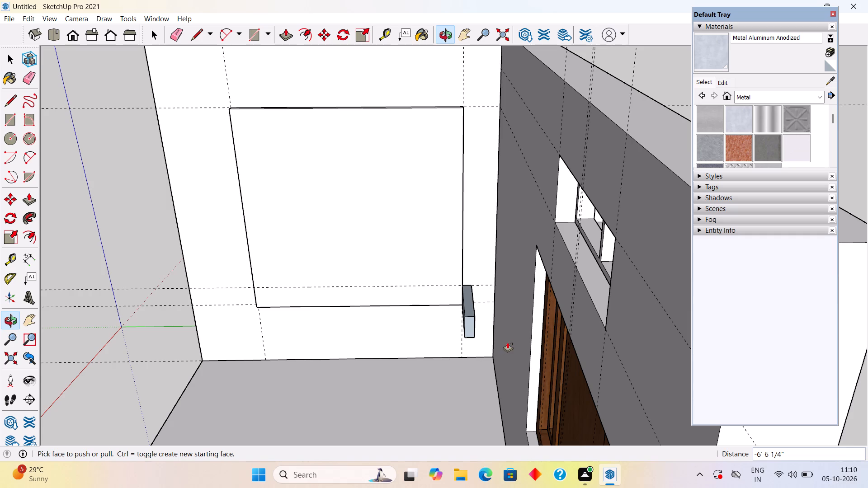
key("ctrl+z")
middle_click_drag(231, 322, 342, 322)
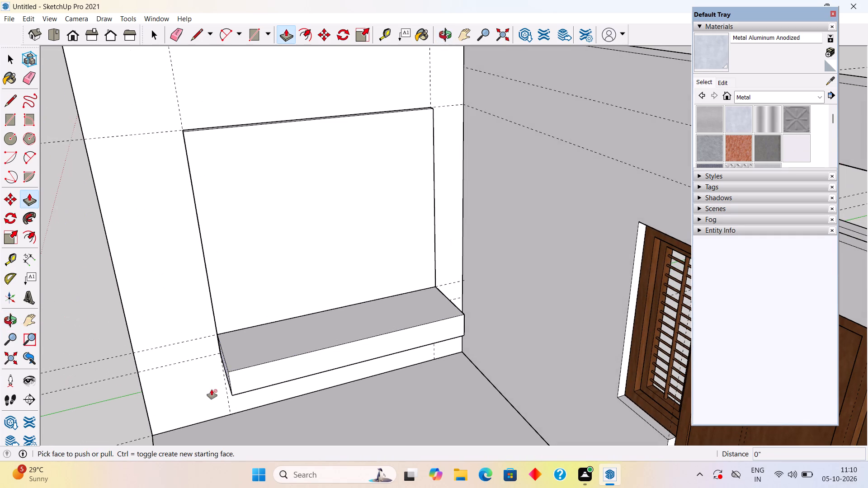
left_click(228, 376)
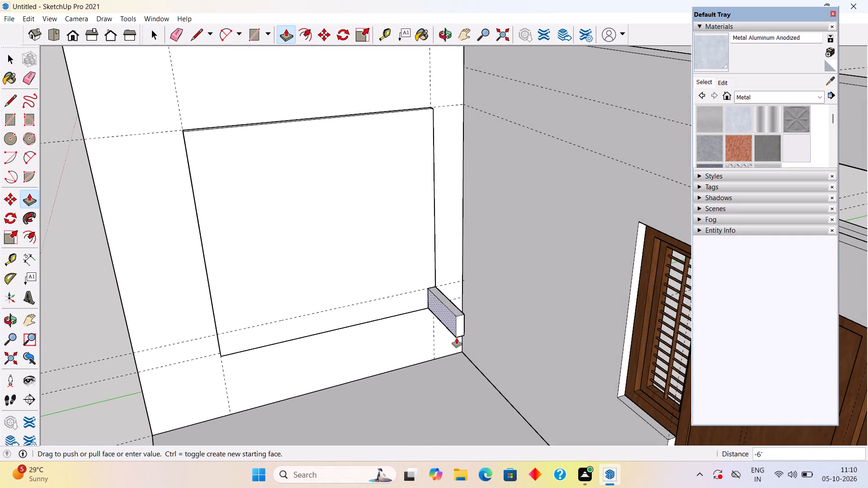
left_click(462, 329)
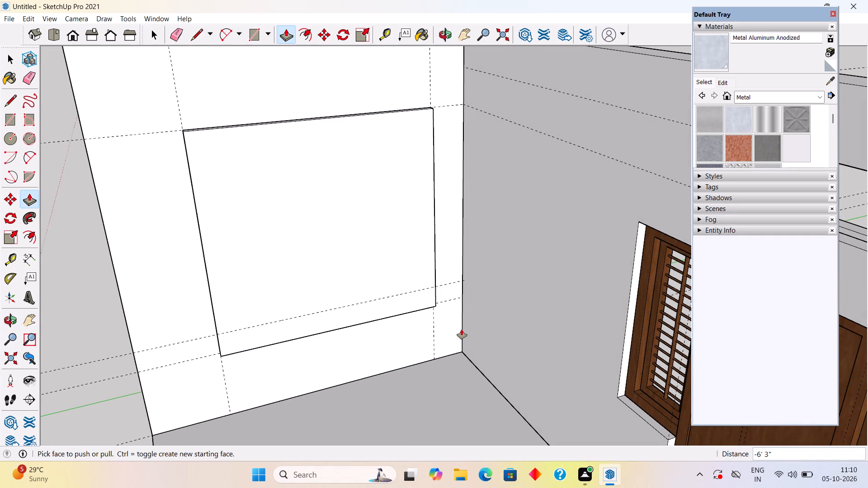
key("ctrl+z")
Push the ledge's end face back 6.2' toward the side wall, leaving a thin end slab.
scroll(226, 375, "up", 10)
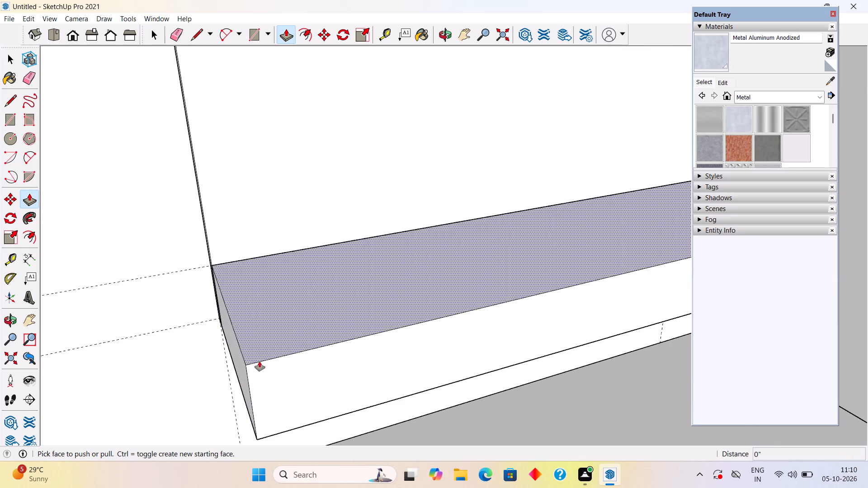
left_click(242, 372)
scroll(406, 339, "down", 13)
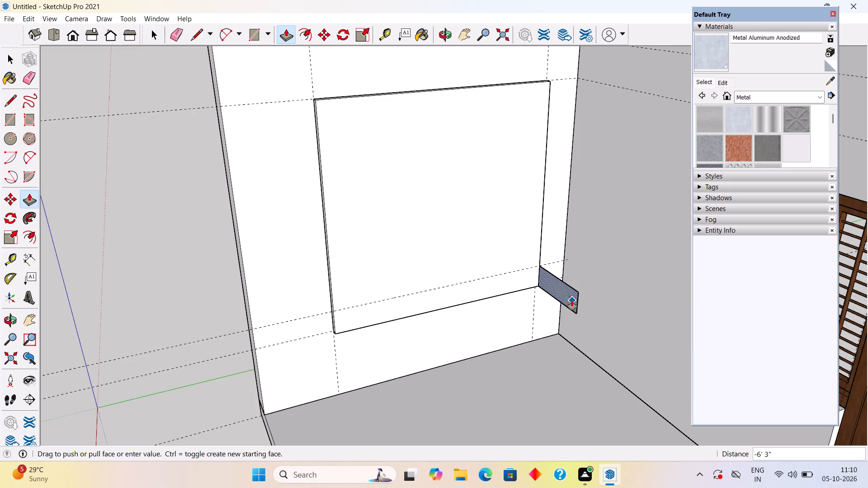
type("6.")
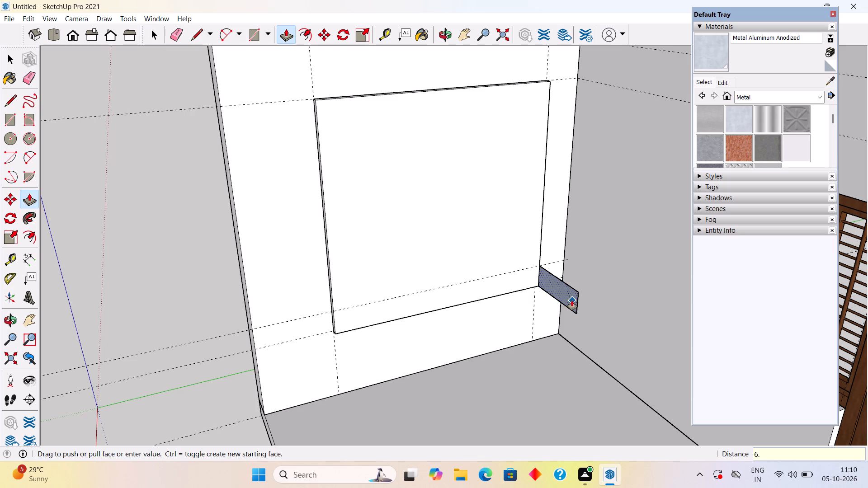
key("2")
key("apostrophe")
key("Return")
Pull the thin end slab's inner face out 2' as a new separate section, using Push/Pull with a new starting face.
middle_click_drag(567, 303, 561, 306)
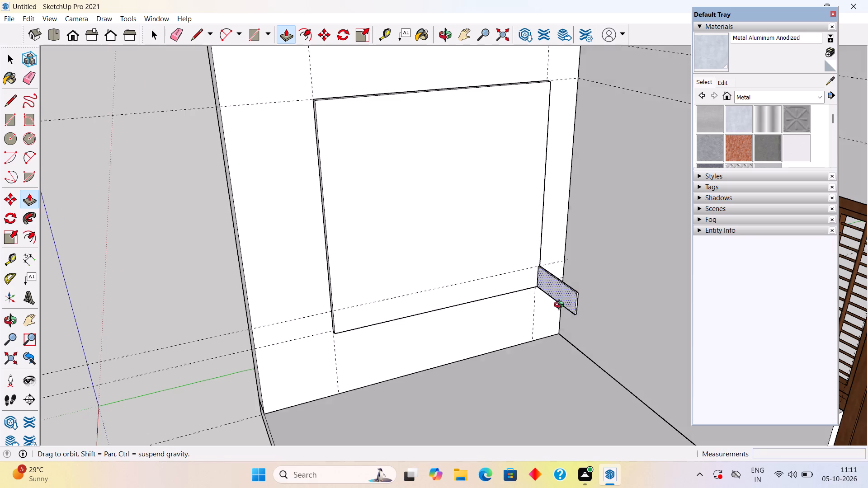
middle_click_drag(561, 306, 448, 336)
scroll(525, 310, "up", 4)
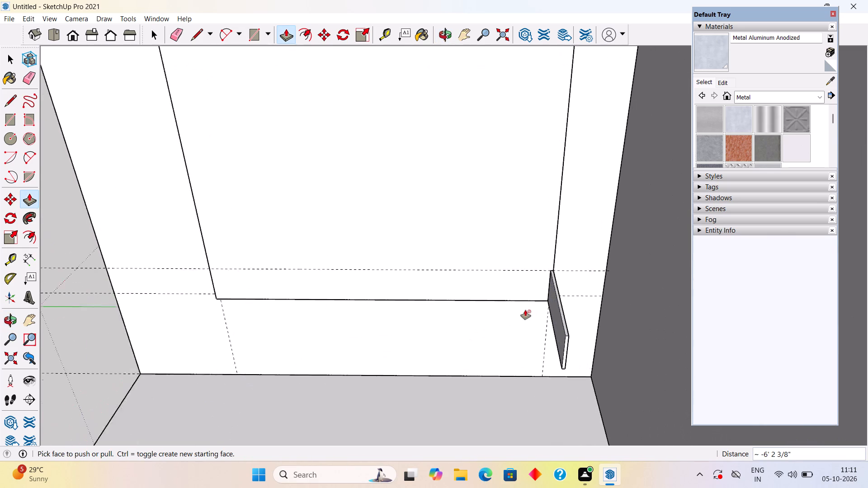
scroll(525, 310, "up", 1)
scroll(572, 305, "down", 1)
scroll(556, 314, "up", 4)
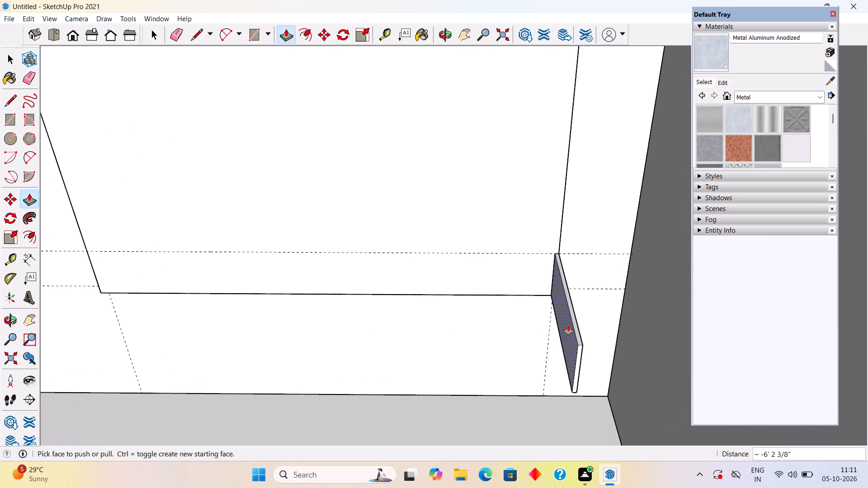
left_click(568, 325)
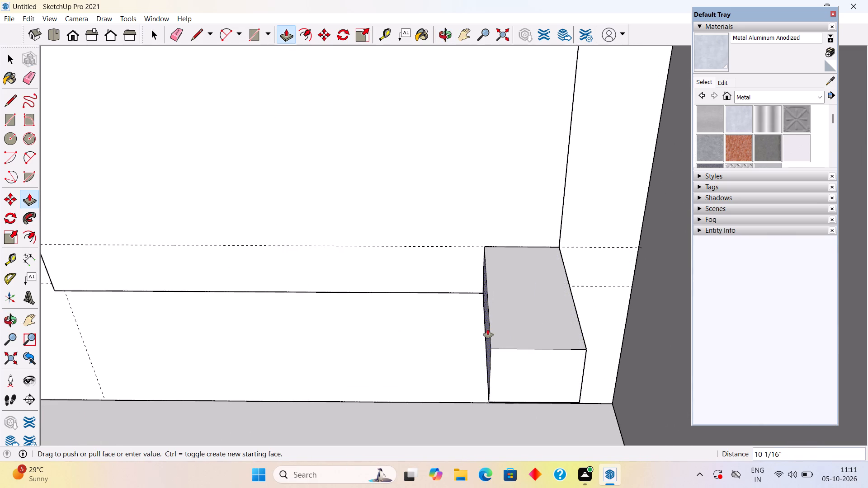
scroll(488, 329, "down", 1)
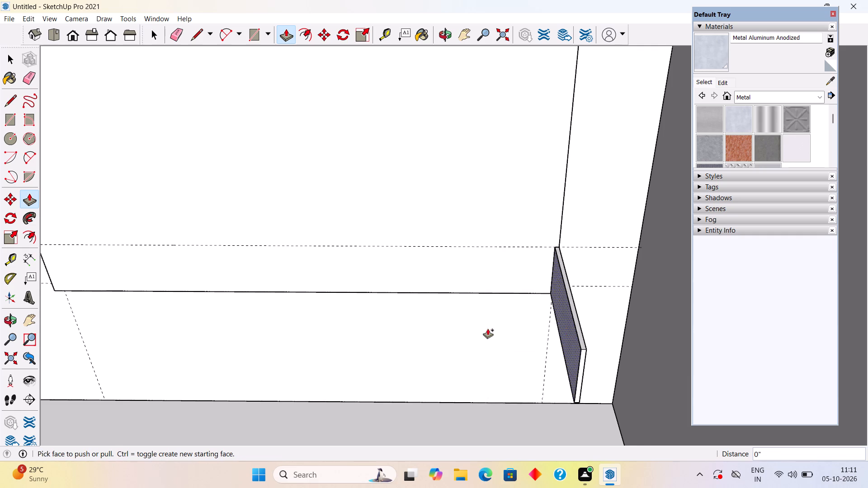
scroll(488, 329, "down", 1)
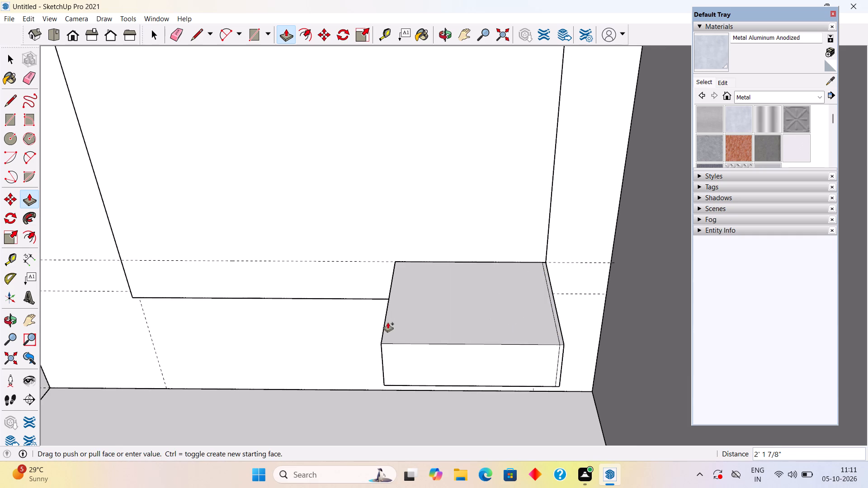
type("2'")
key("Return")
Pull a 0.3" divider strip from the end face of the 2' ledge section, keeping the starting face.
scroll(388, 323, "down", 3)
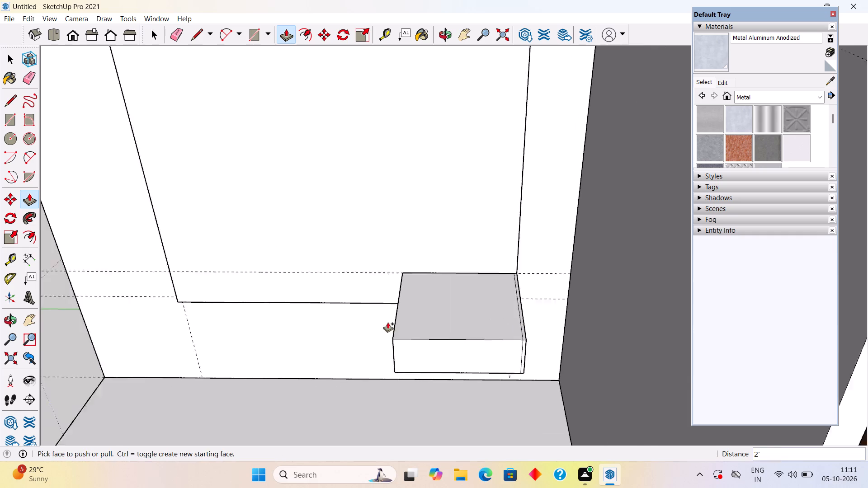
scroll(388, 323, "down", 1)
middle_click_drag(394, 322, 545, 300)
left_click(433, 350)
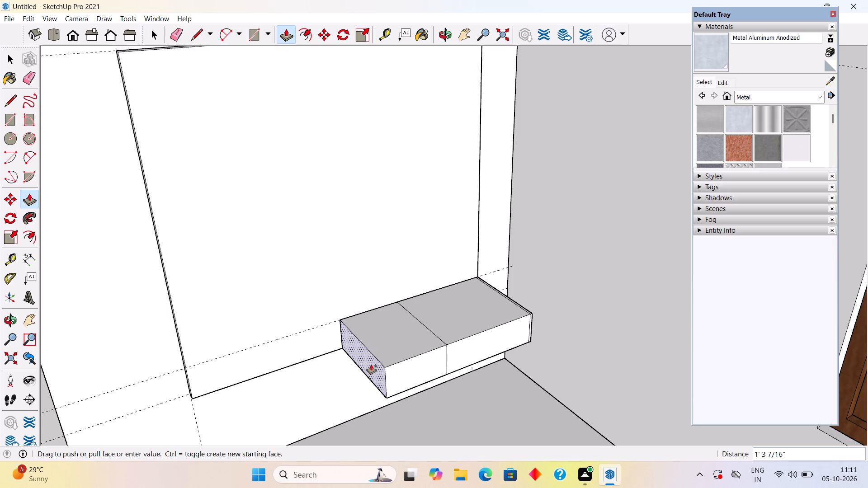
type(".3\"")
key("Return")
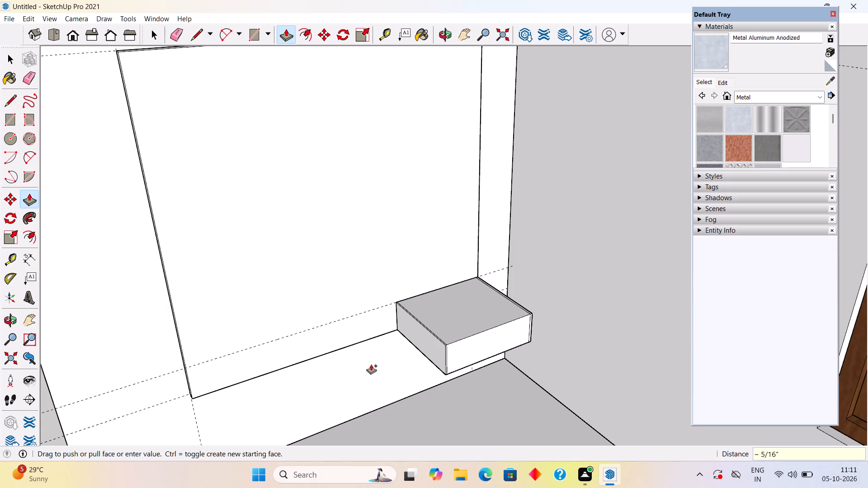
Extend the ledge from the divider with a second 2' section and another 0.3" divider strip, each from a new starting face.
left_click(417, 344)
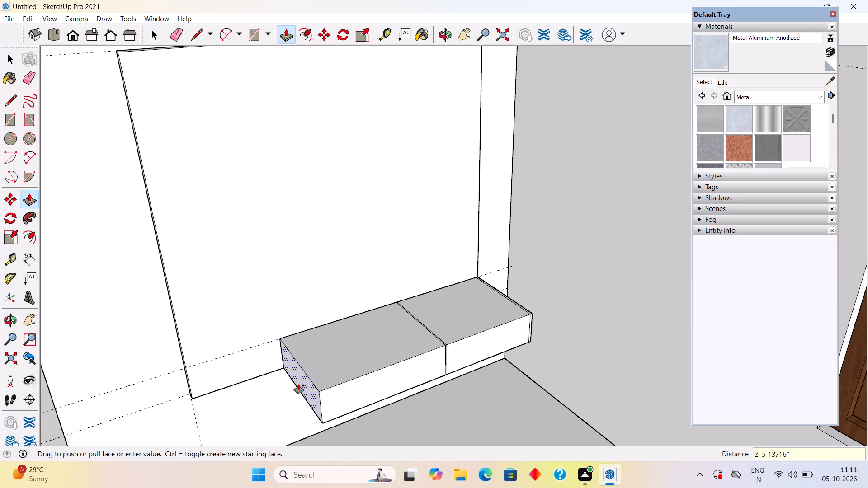
type("2'")
key("Return")
left_click(330, 377)
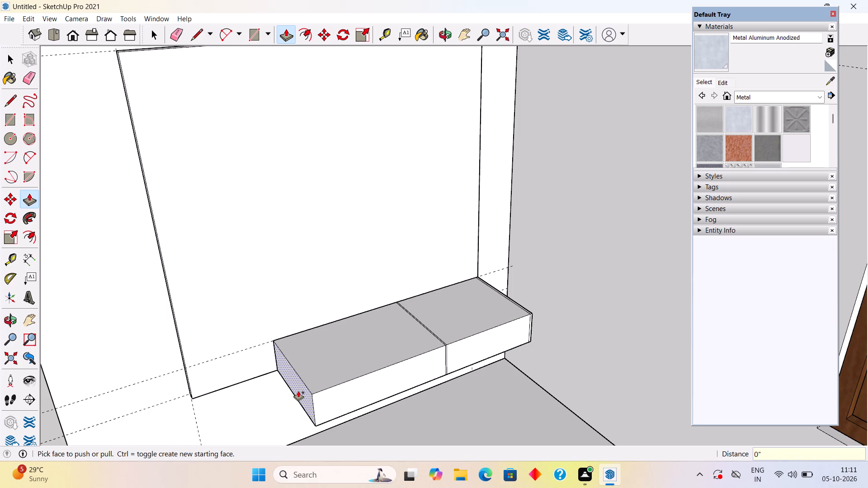
type(".3\"")
key("Return")
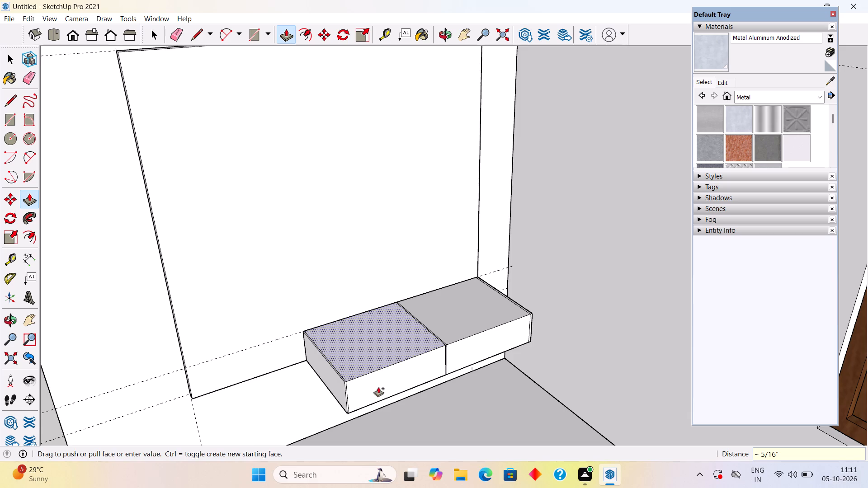
Pull a third 2' ledge section from the second divider strip, using a new starting face.
left_click(335, 389)
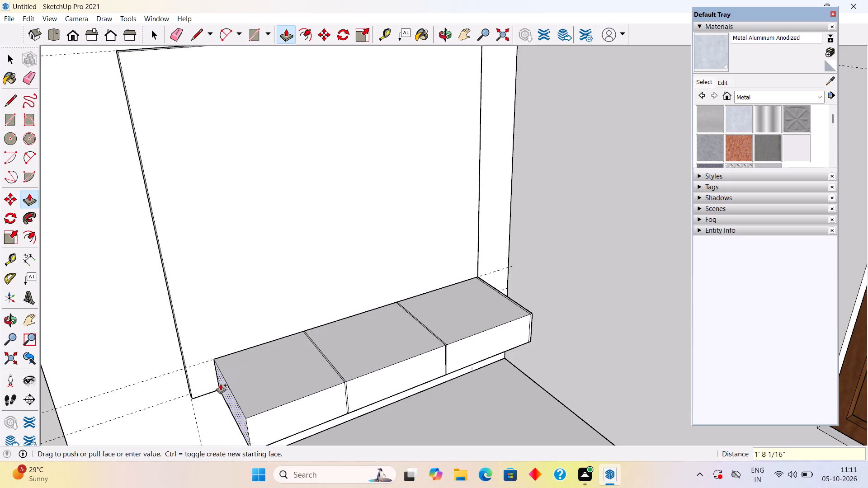
scroll(199, 380, "up", 3)
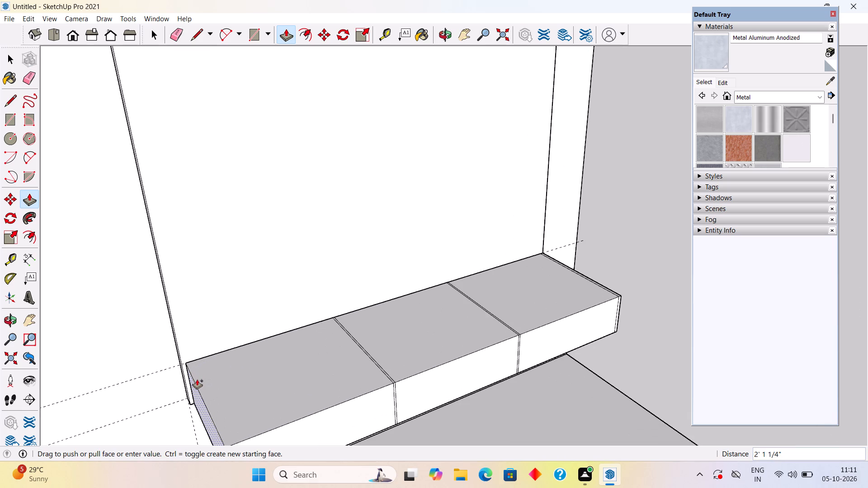
key("2")
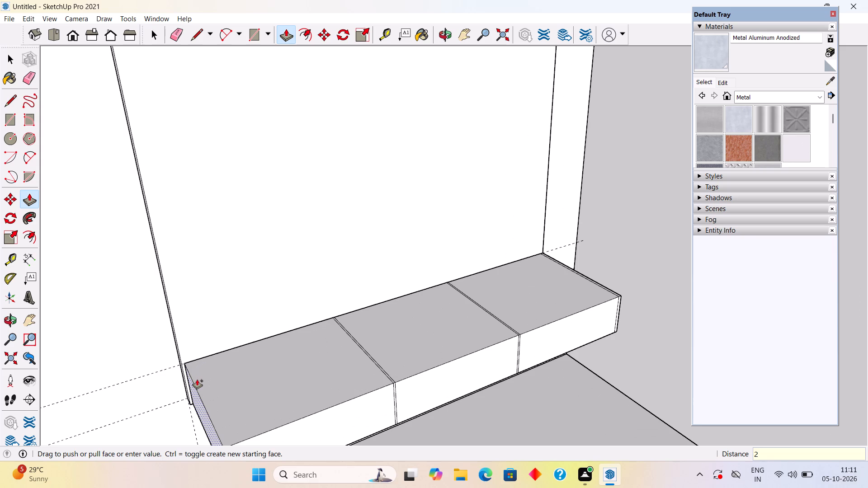
key("apostrophe")
key("Return")
Place a vertical guide 1' in from the wall panel's side edge beside the ledge's open end.
scroll(197, 380, "down", 6)
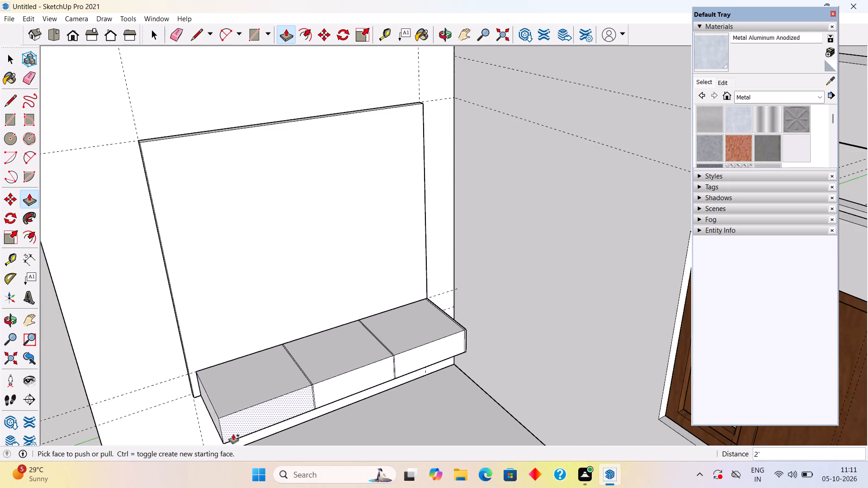
scroll(214, 408, "down", 5)
scroll(223, 434, "up", 6)
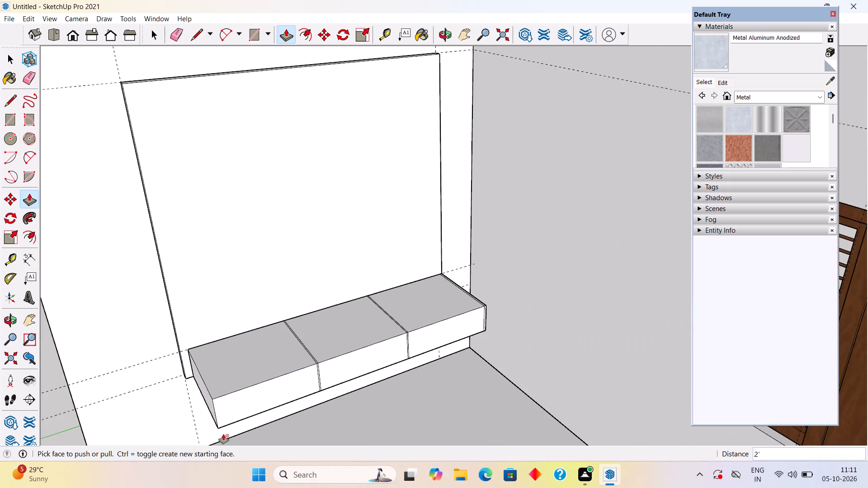
scroll(196, 427, "up", 1)
middle_click_drag(188, 404, 168, 330)
scroll(168, 330, "up", 2)
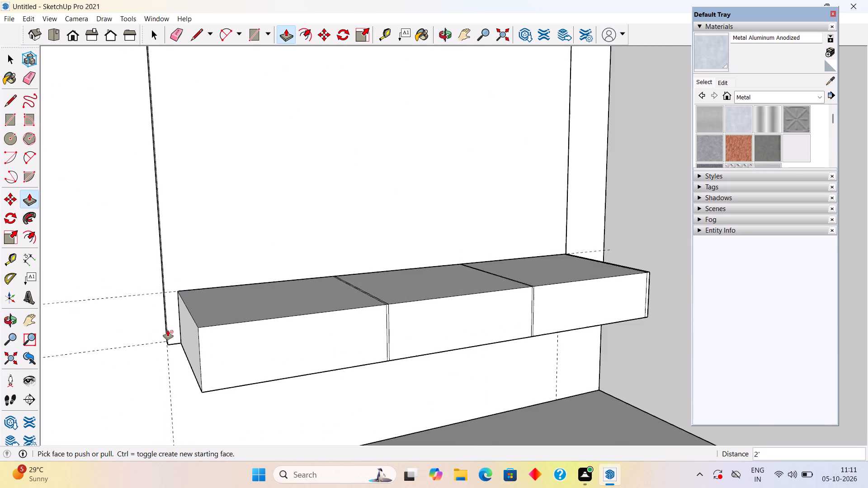
scroll(168, 330, "up", 4)
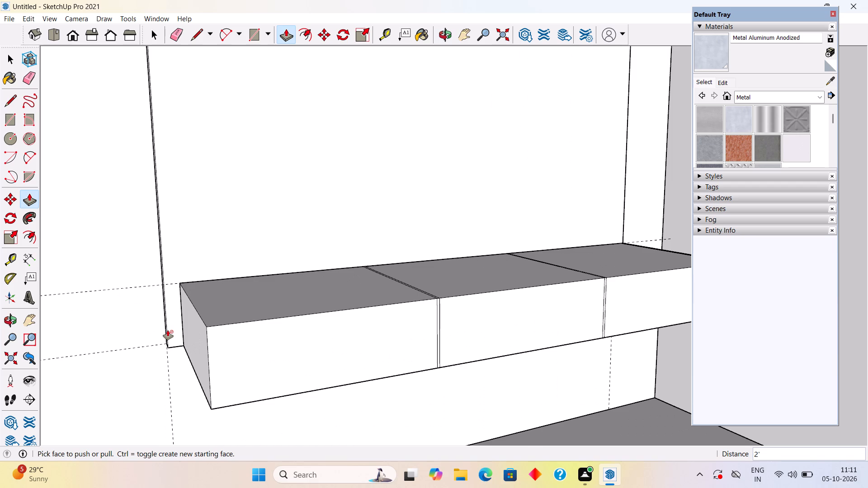
key("space")
type("t")
left_click(169, 332)
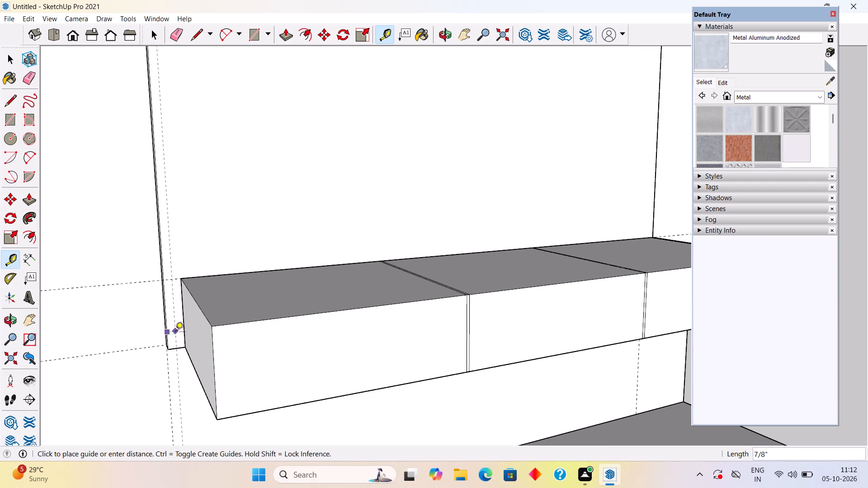
type("1'")
key("Return")
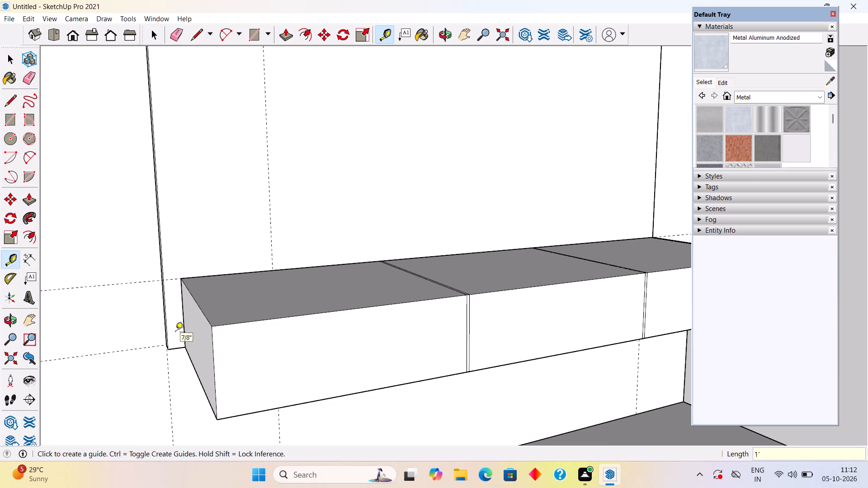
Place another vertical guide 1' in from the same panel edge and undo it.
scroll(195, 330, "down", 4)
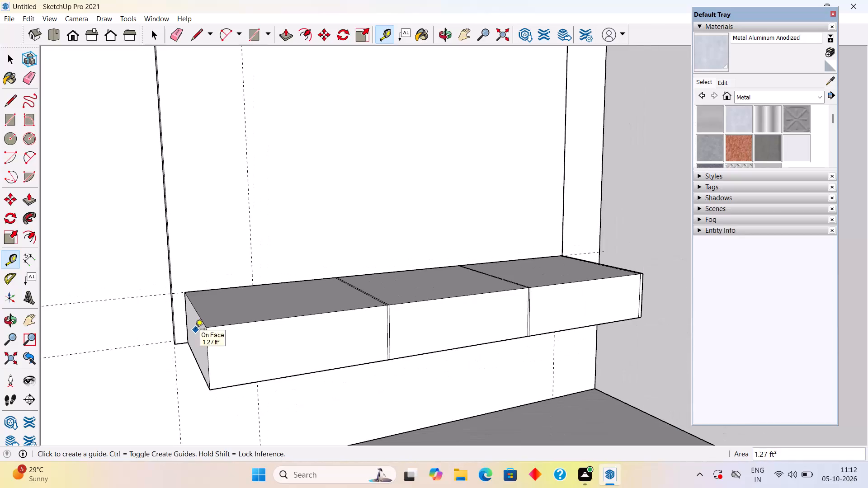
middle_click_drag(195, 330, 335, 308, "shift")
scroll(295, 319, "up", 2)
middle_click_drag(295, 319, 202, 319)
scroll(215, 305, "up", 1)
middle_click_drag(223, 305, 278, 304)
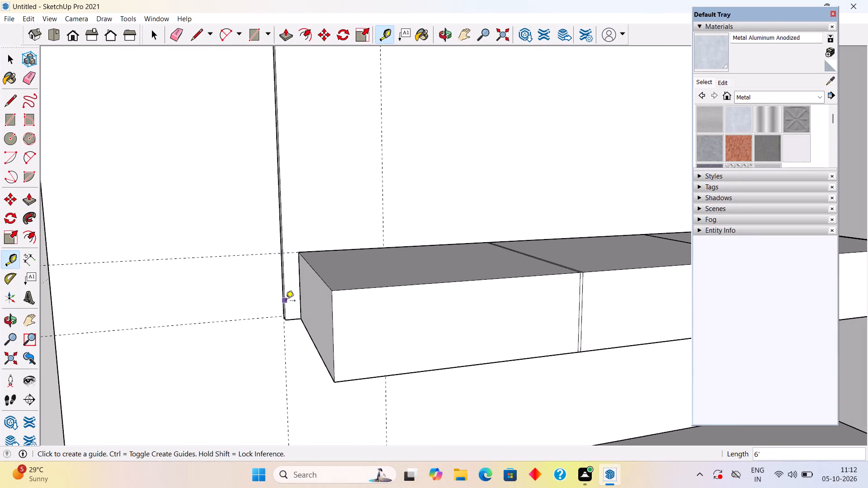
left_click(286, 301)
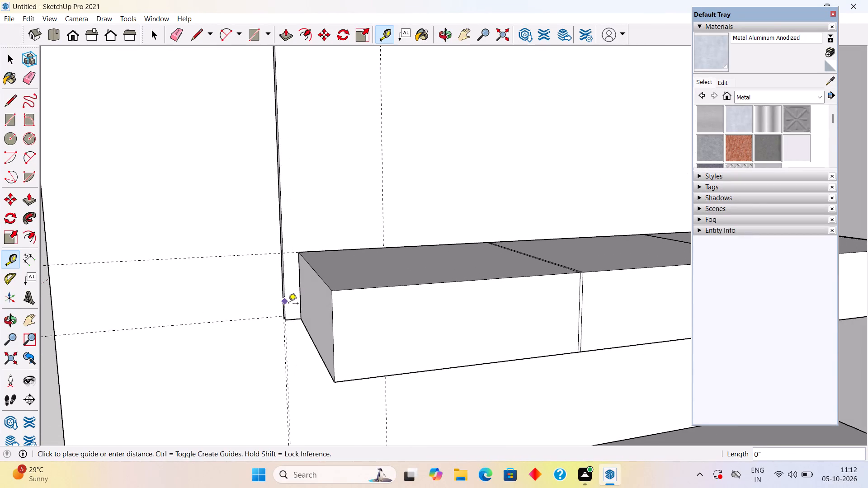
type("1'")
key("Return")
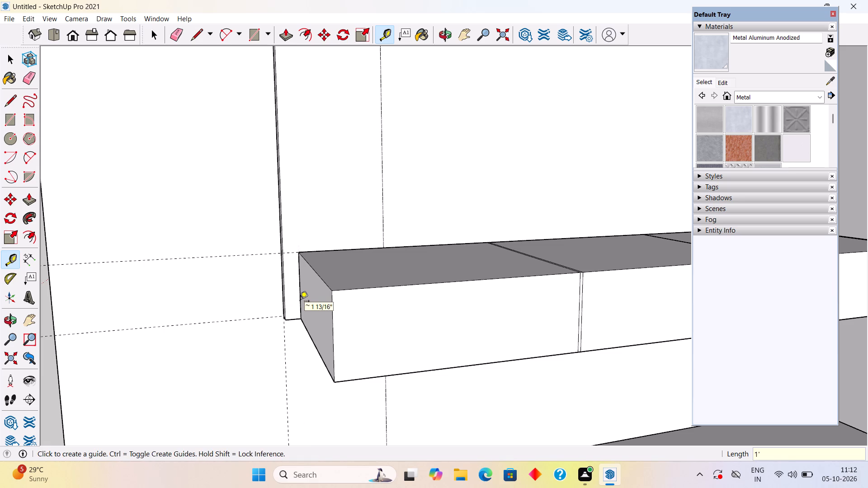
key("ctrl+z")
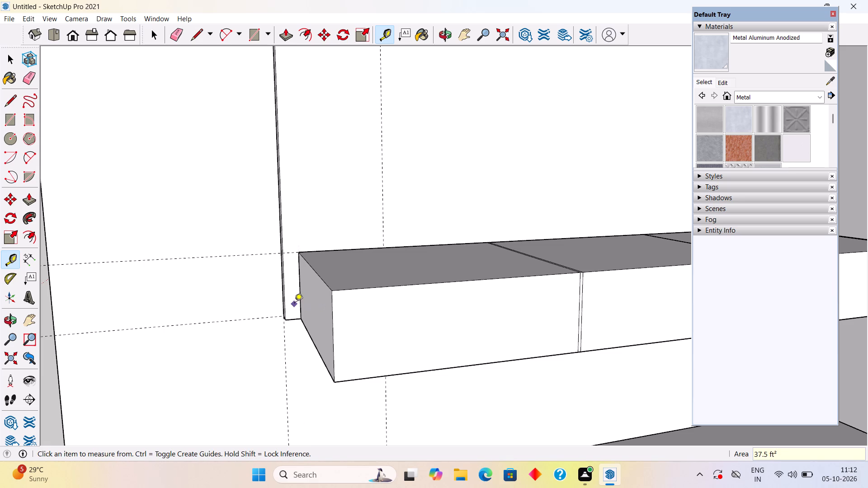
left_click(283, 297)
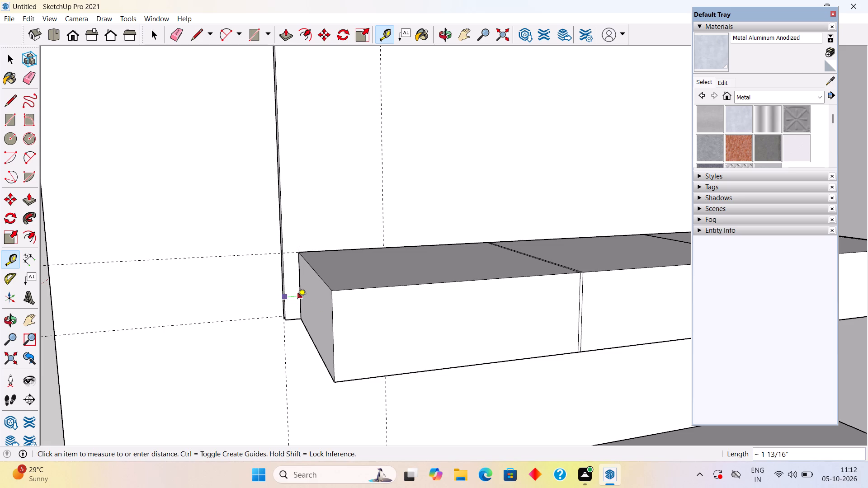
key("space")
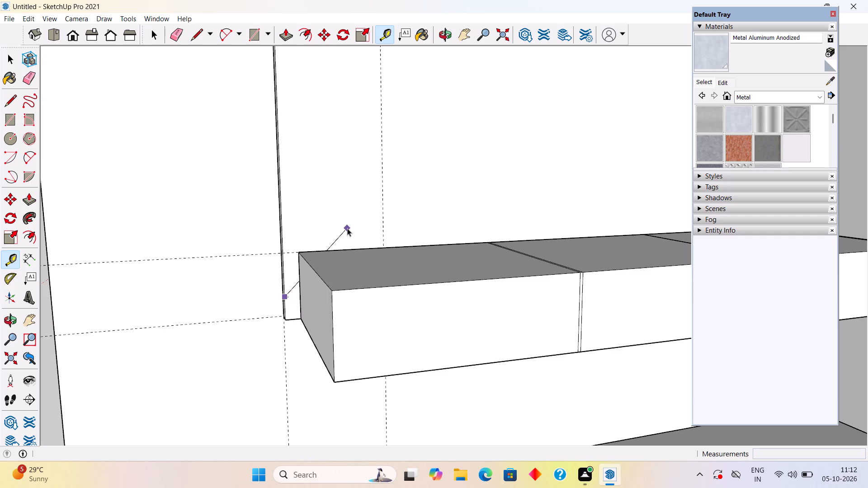
Place a vertical guide 1" in from the wall panel's side edge at the ledge's open end.
key("t")
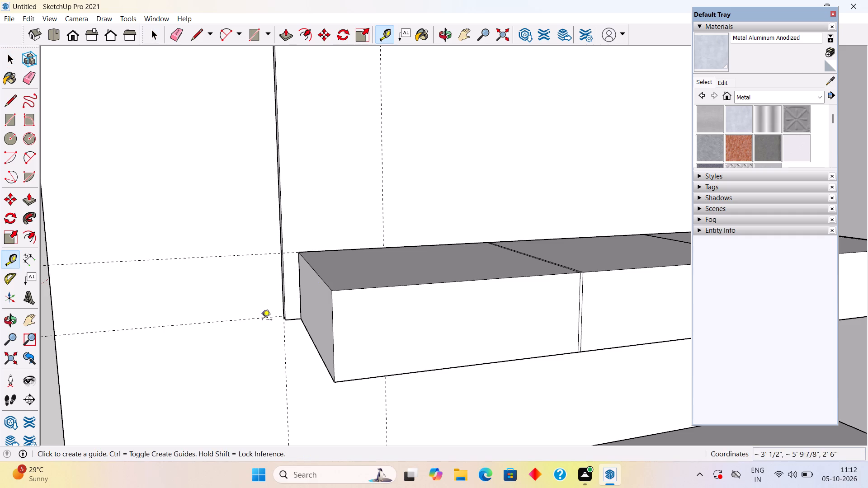
scroll(285, 301, "up", 11)
left_click(285, 301)
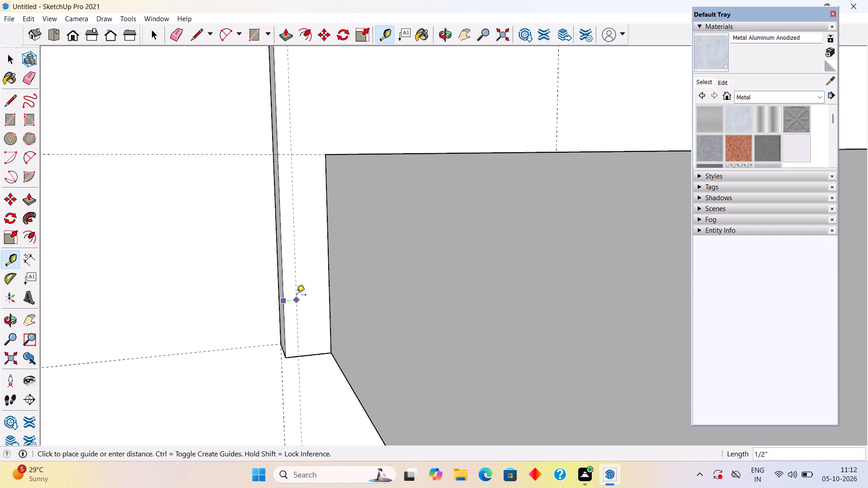
type("1\"")
key("Return")
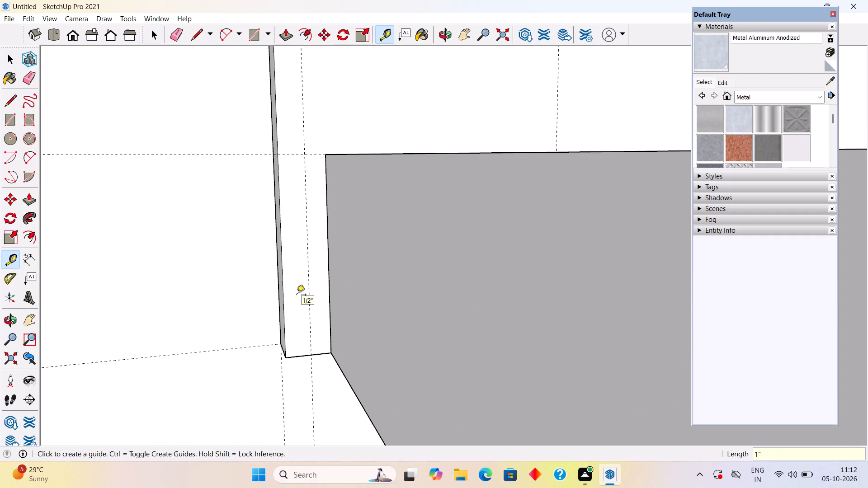
Pull the ledge's open end face out to the 1" guide.
scroll(297, 296, "down", 15)
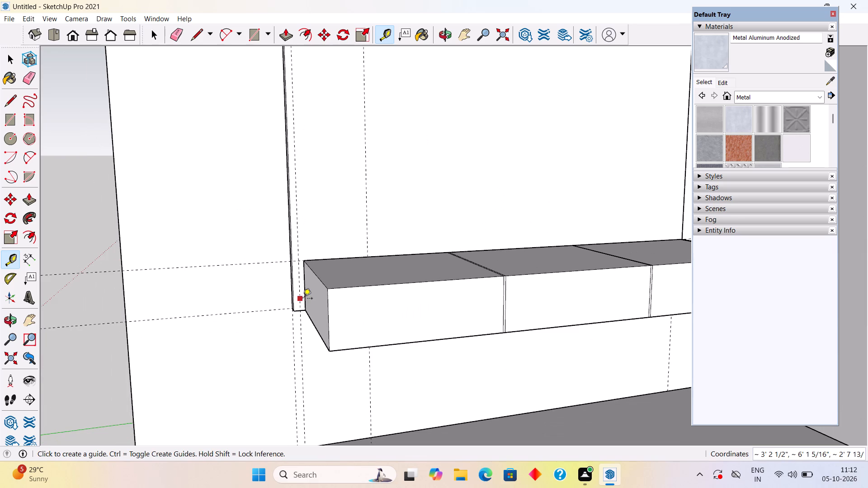
key("space")
left_click(325, 313)
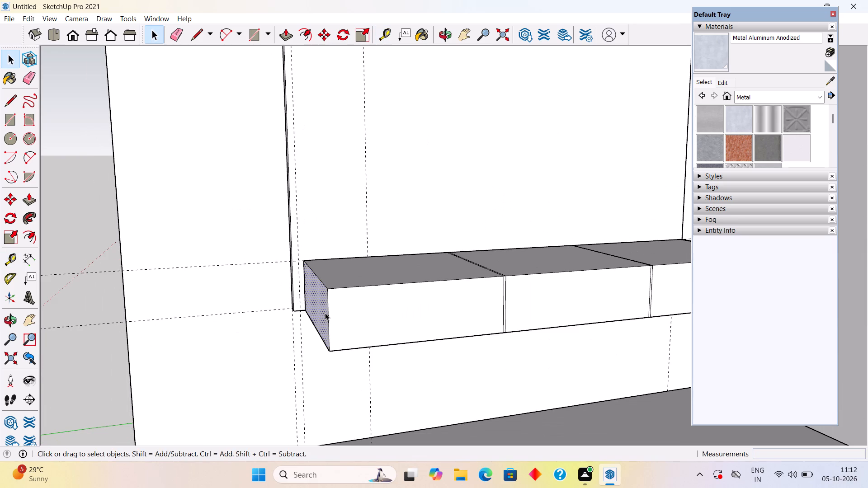
key("p")
left_click(325, 313)
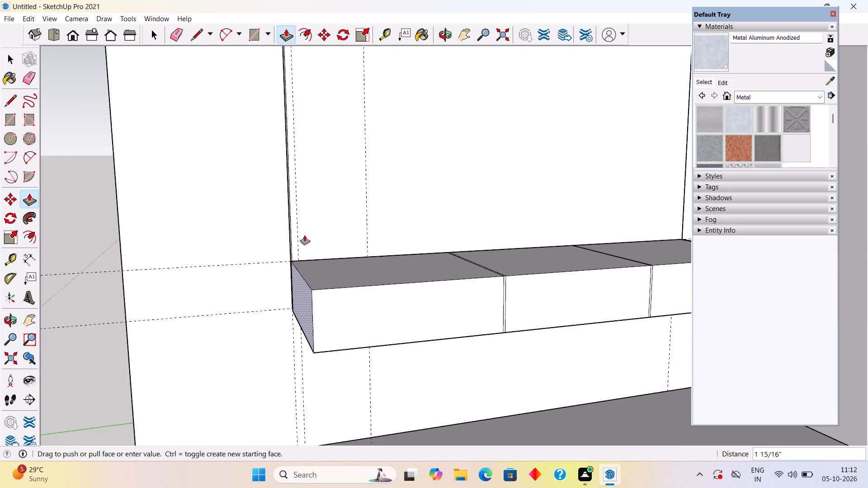
left_click(298, 223)
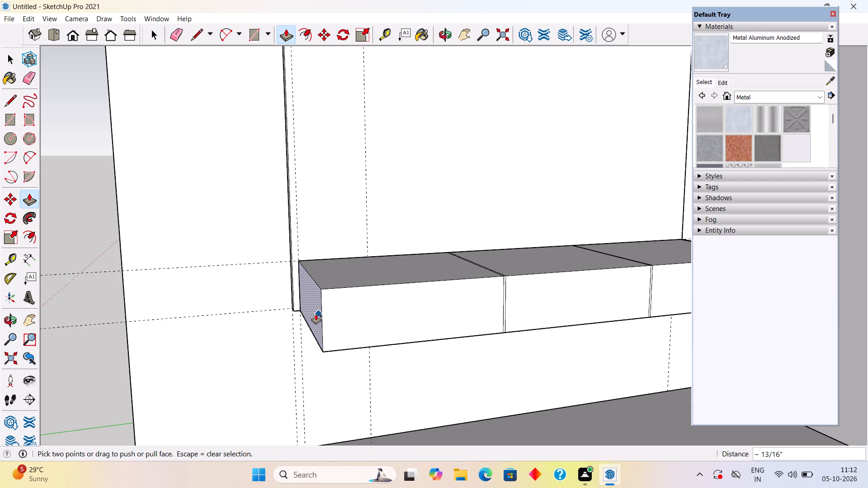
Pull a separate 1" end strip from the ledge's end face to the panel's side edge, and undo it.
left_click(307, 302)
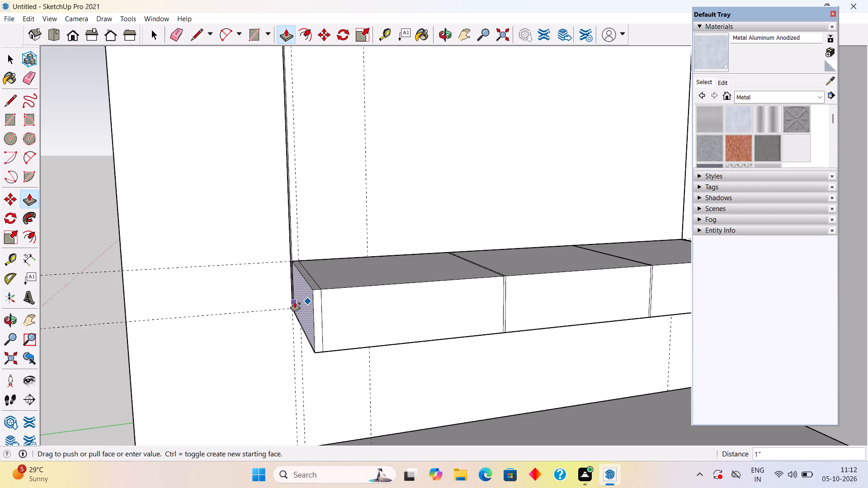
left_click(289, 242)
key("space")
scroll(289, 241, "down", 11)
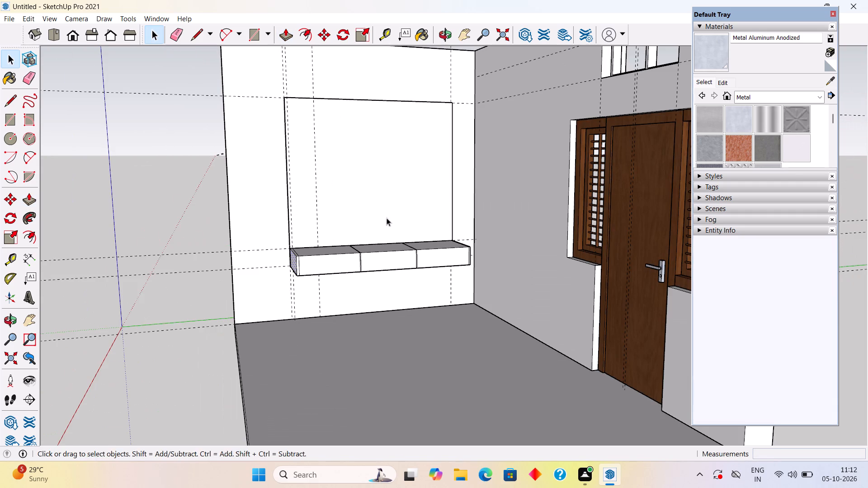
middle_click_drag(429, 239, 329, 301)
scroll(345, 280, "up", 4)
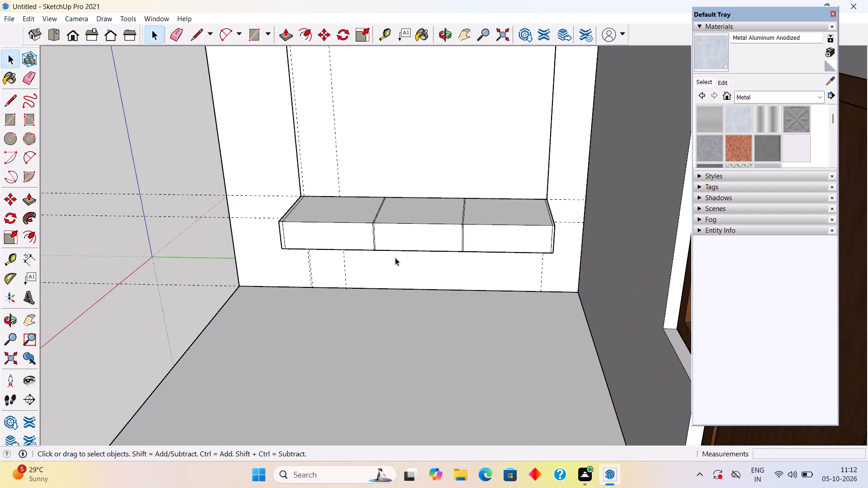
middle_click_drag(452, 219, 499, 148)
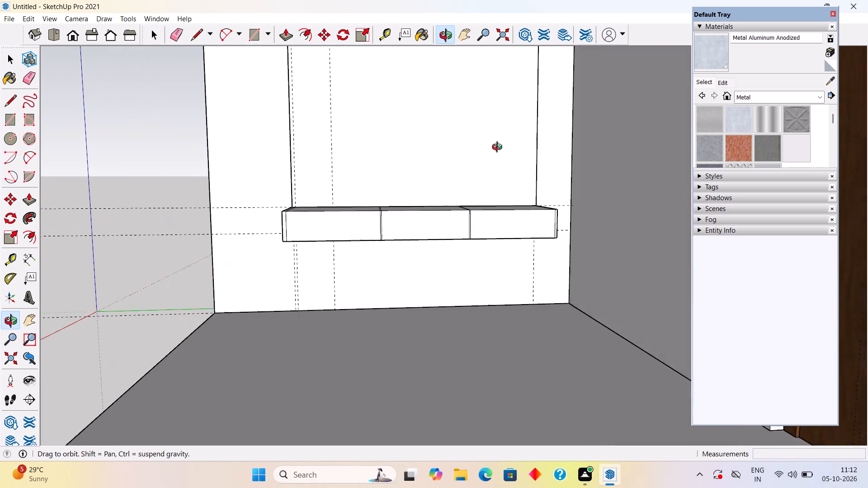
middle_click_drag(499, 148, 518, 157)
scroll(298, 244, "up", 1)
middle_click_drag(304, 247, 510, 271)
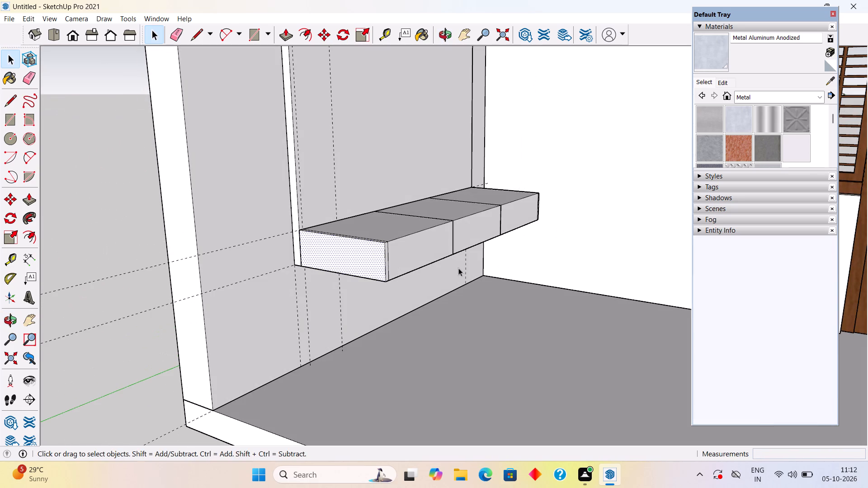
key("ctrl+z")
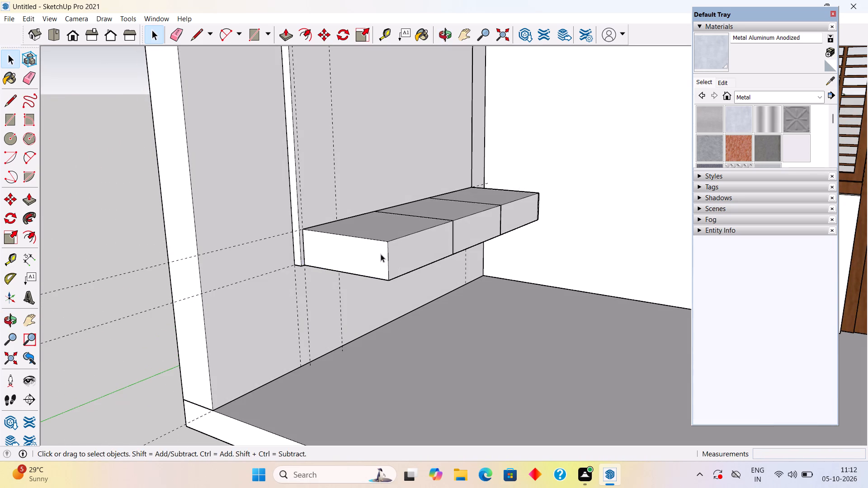
Extend the ledge's end face by 0.5", and close it with a 1/2" end strip reaching the panel's side edge, from a new starting face.
left_click(380, 262)
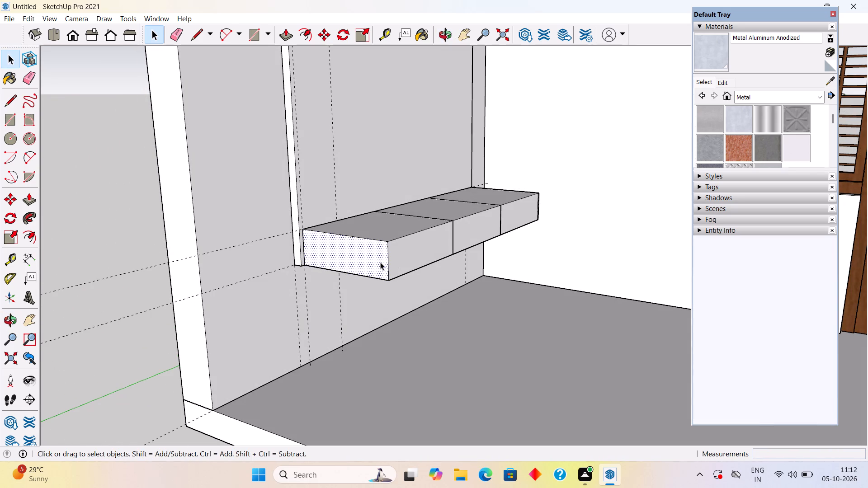
key("p")
left_click(380, 262)
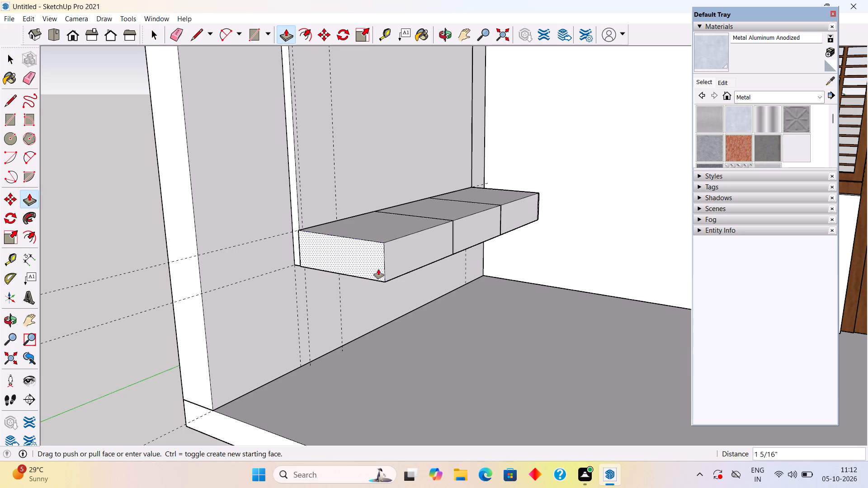
type(".5\"")
key("Return")
left_click(378, 269)
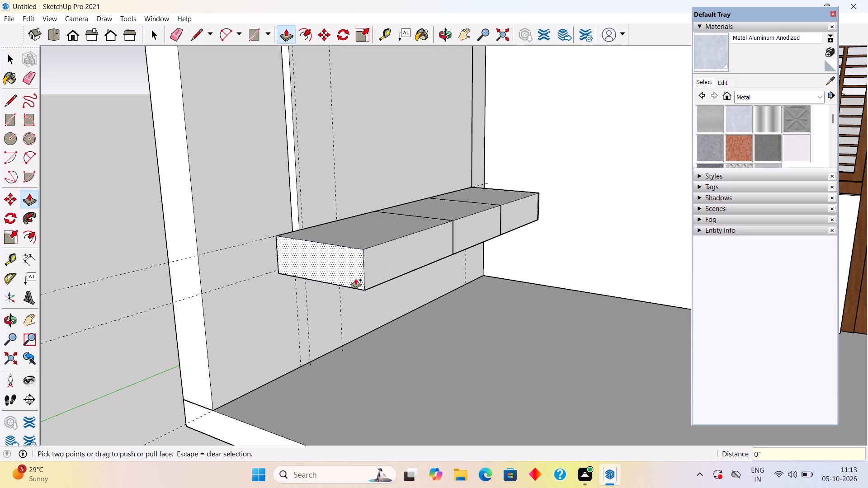
left_click(299, 185)
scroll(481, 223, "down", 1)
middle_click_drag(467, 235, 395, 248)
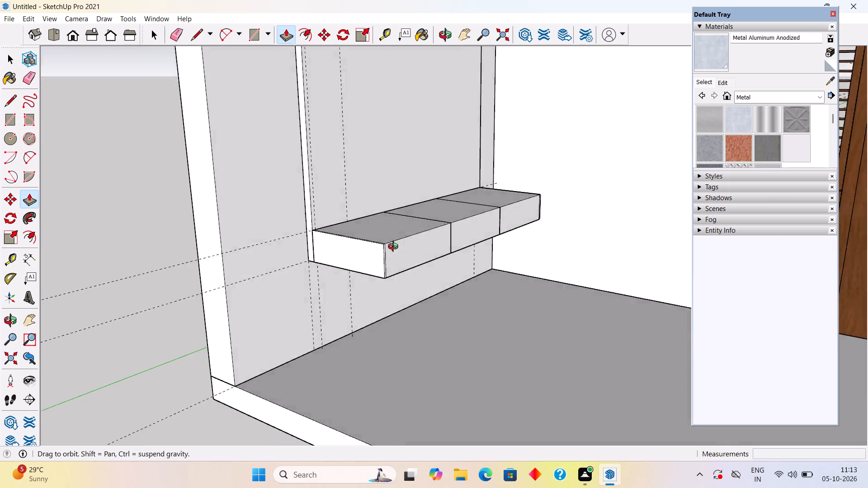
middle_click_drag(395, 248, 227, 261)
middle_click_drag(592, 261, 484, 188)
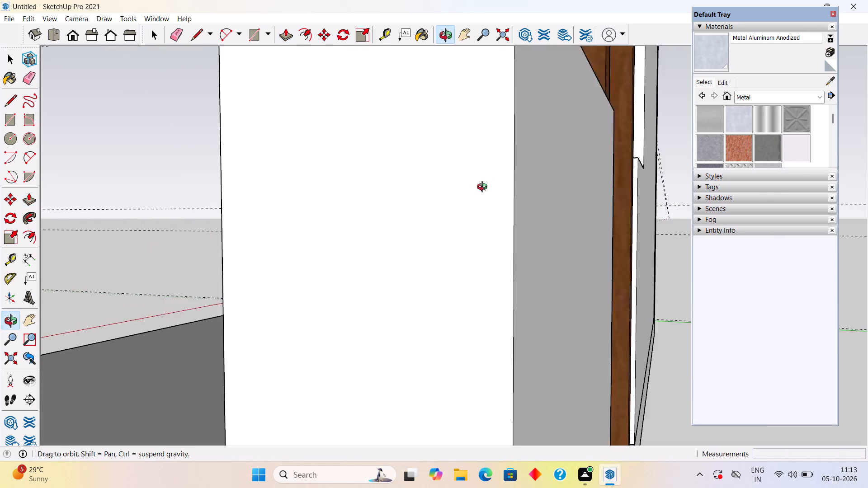
Recess the narrow divider strip between the ledge's open-end section and middle section by 0.3".
middle_click_drag(484, 188, 521, 195)
scroll(563, 215, "up", 5)
scroll(598, 220, "down", 3)
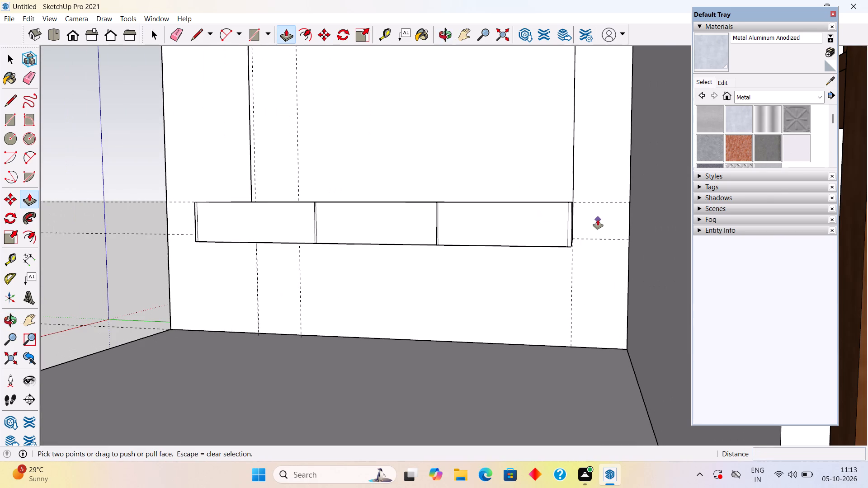
key("space")
middle_click_drag(475, 234, 495, 296)
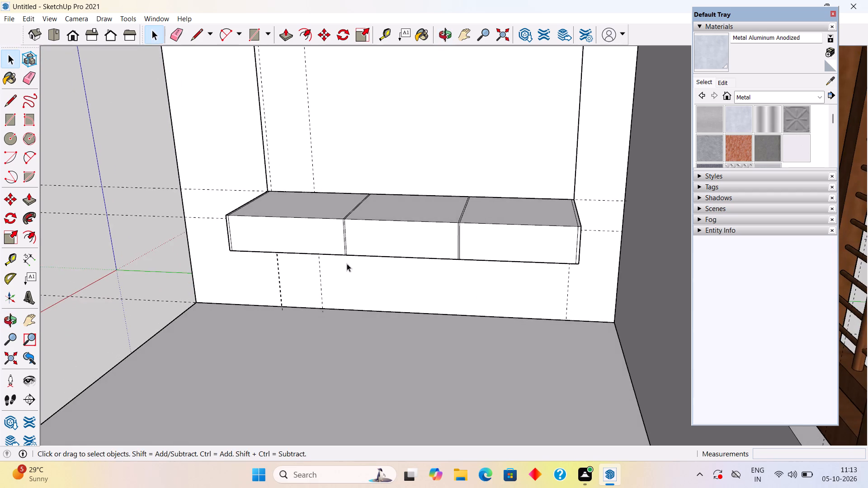
scroll(310, 254, "up", 5)
middle_click_drag(249, 222, 340, 222)
scroll(136, 258, "up", 3)
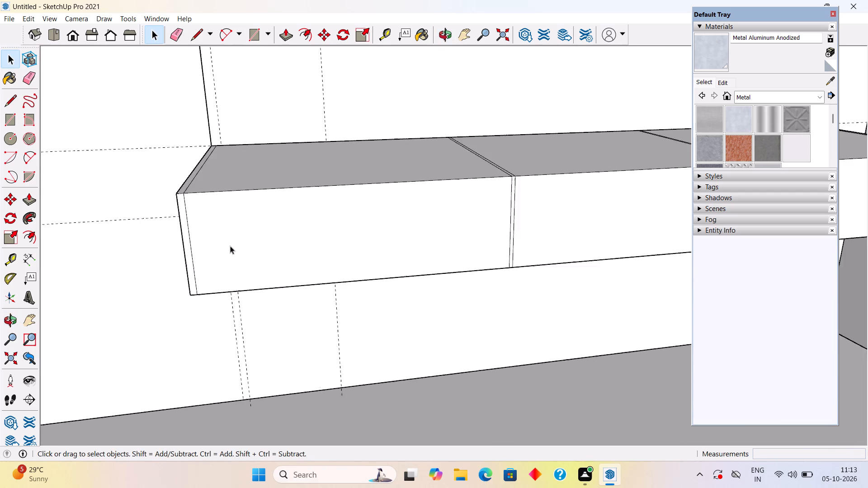
scroll(230, 246, "up", 2)
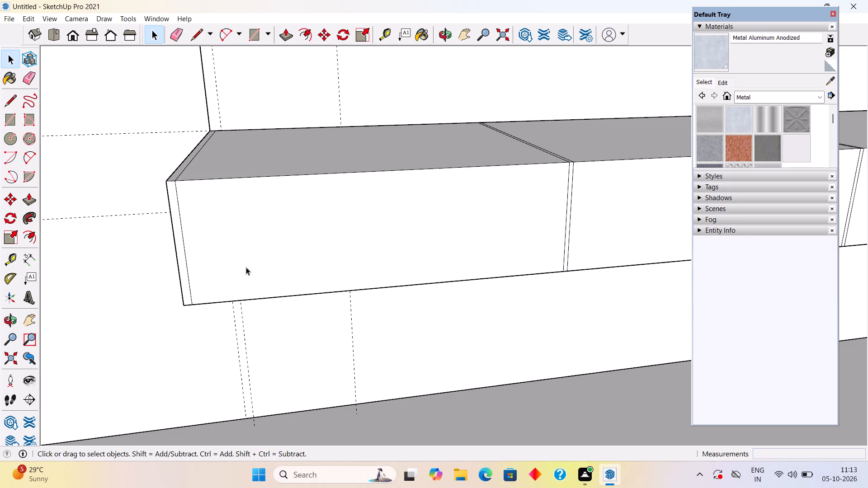
scroll(547, 243, "down", 6)
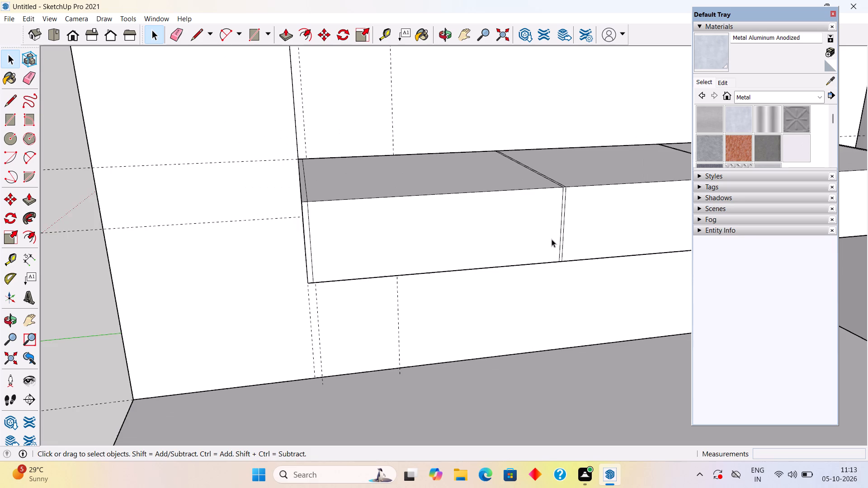
scroll(574, 232, "up", 9)
middle_click_drag(548, 210, 519, 209)
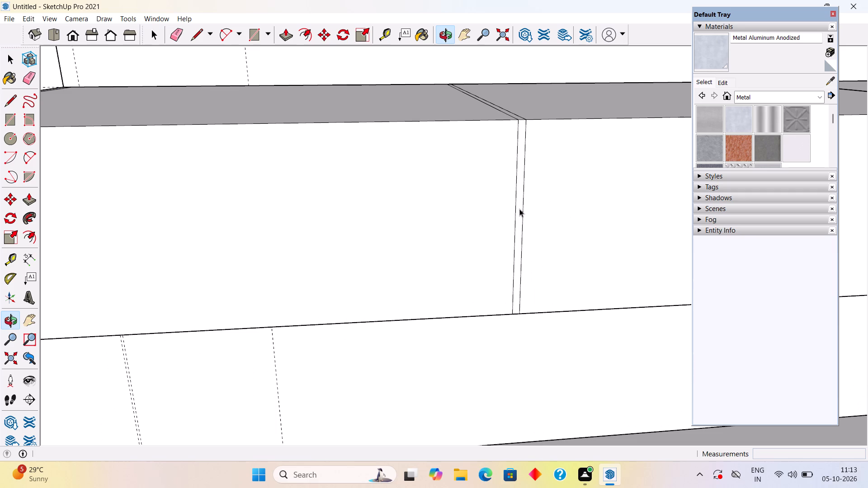
left_click(519, 209)
key("p")
left_click(519, 209)
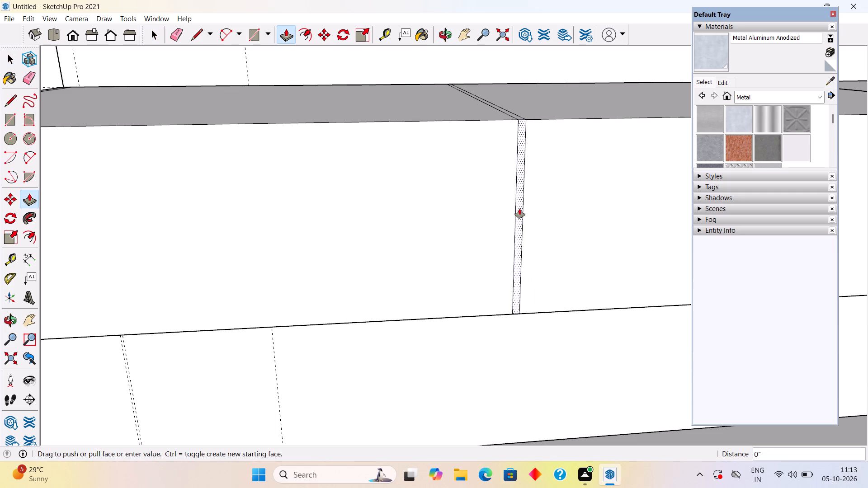
type(".3\"")
key("Return")
Recess the other divider strip, between the middle section and the section nearest the door wall, by the same 0.3".
scroll(519, 202, "down", 7)
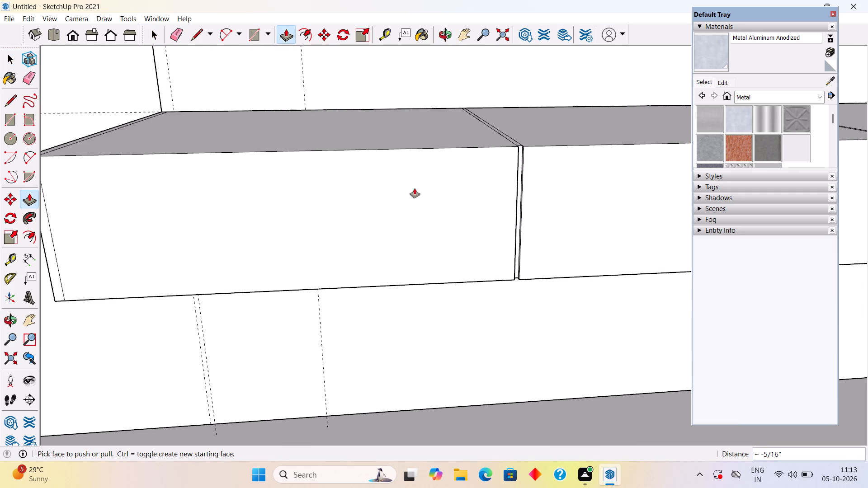
scroll(415, 188, "down", 14)
scroll(661, 177, "up", 4)
scroll(599, 182, "up", 6)
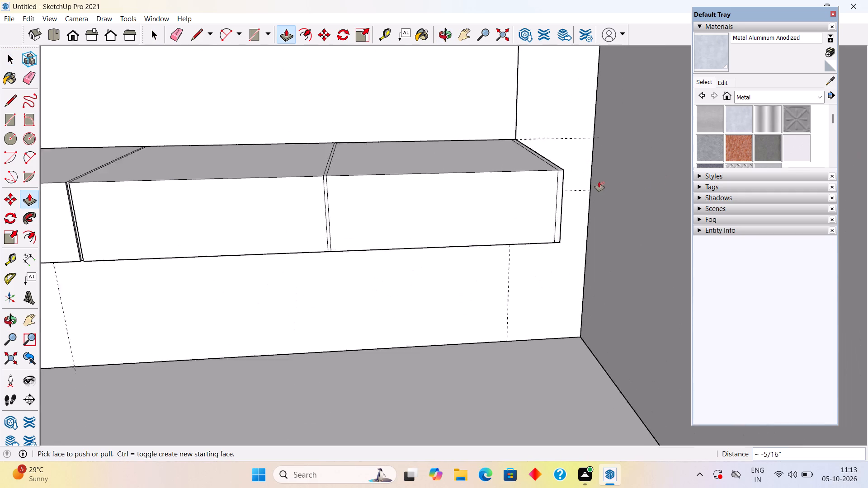
double_click(284, 217)
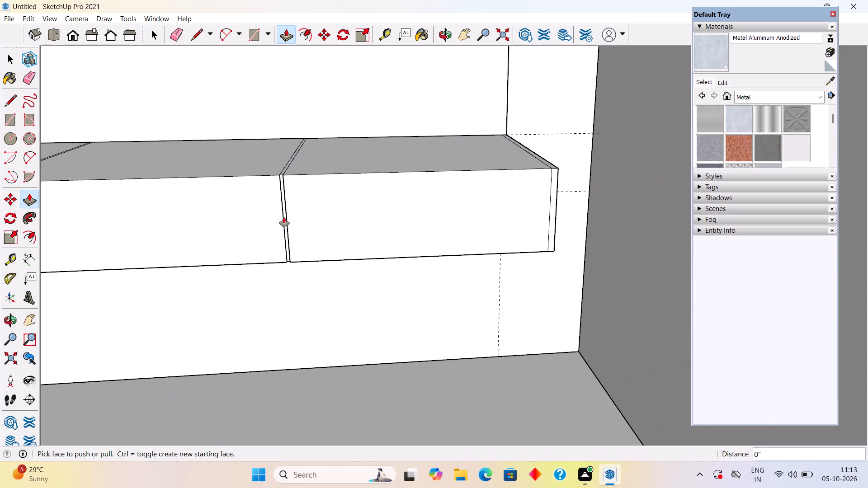
scroll(284, 217, "down", 16)
key("space")
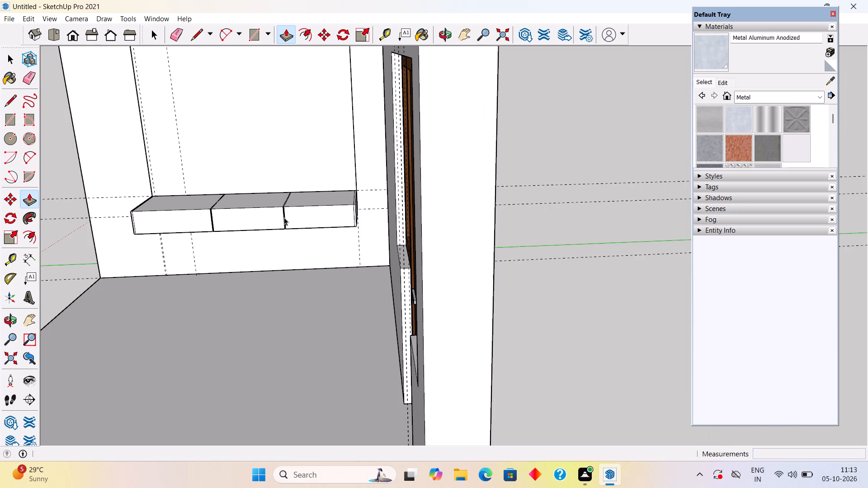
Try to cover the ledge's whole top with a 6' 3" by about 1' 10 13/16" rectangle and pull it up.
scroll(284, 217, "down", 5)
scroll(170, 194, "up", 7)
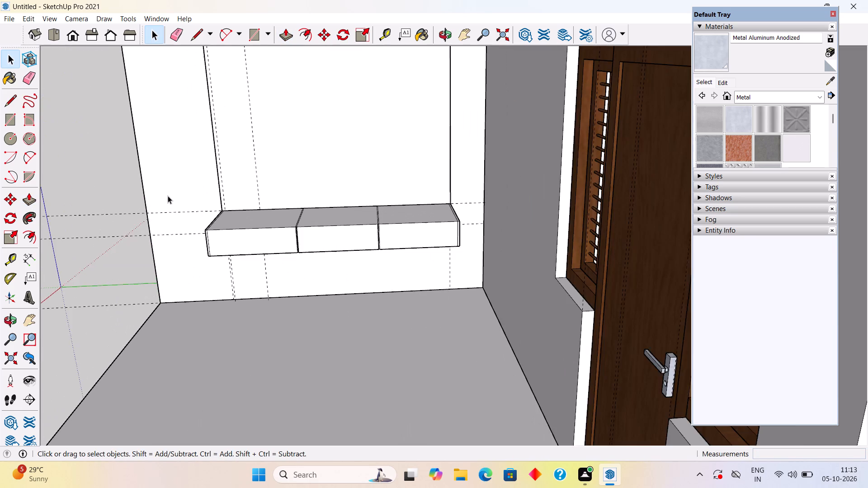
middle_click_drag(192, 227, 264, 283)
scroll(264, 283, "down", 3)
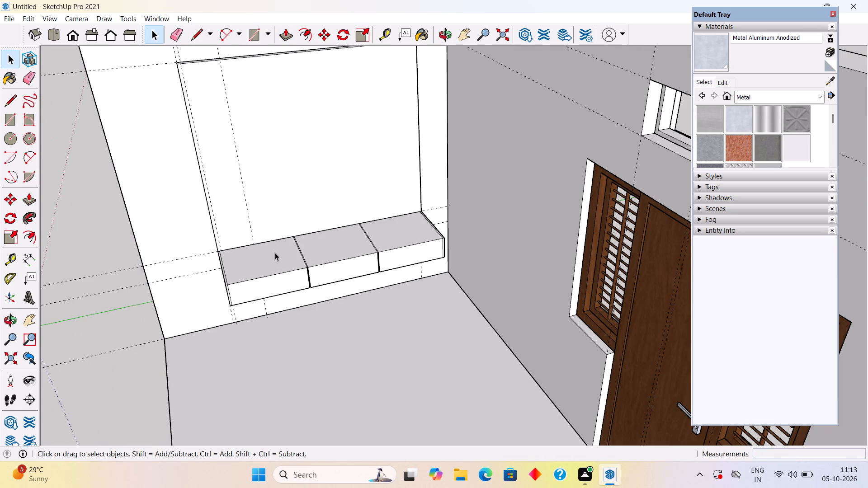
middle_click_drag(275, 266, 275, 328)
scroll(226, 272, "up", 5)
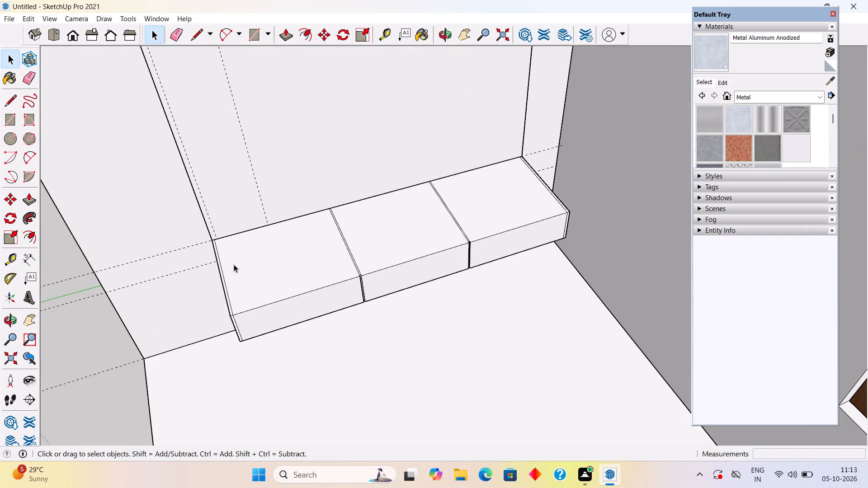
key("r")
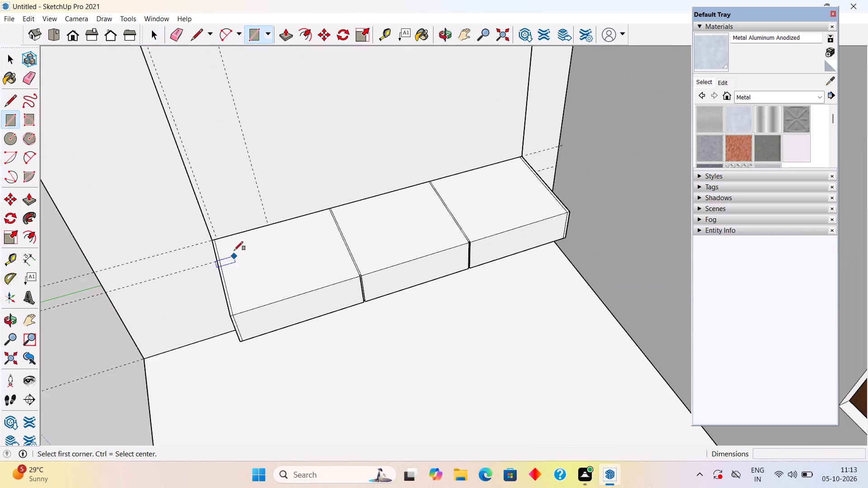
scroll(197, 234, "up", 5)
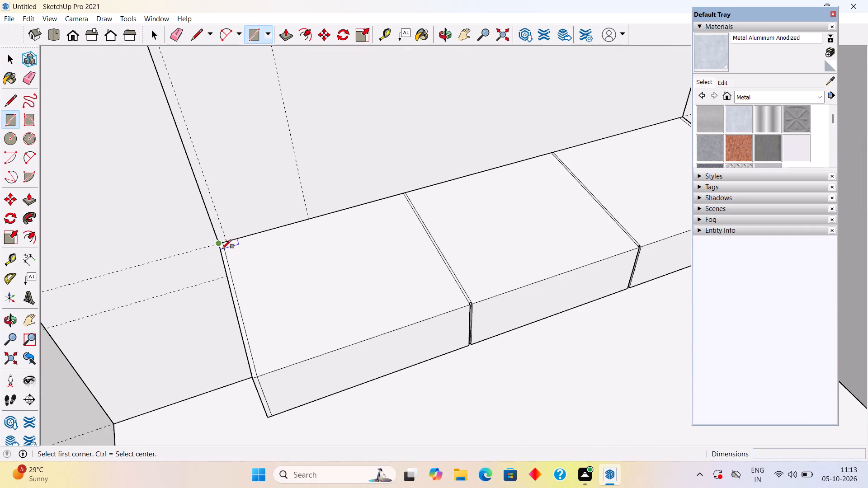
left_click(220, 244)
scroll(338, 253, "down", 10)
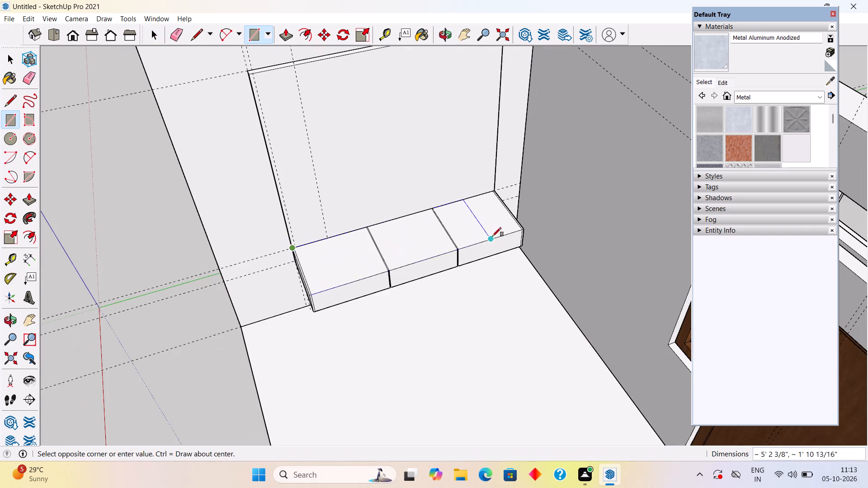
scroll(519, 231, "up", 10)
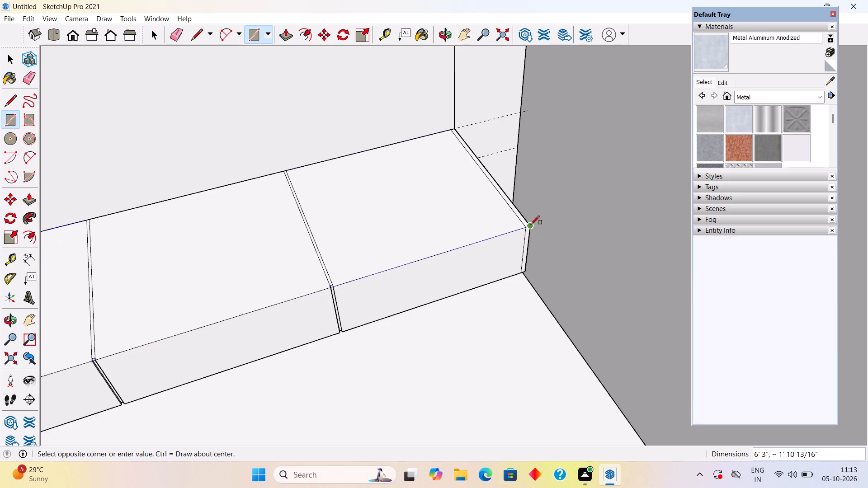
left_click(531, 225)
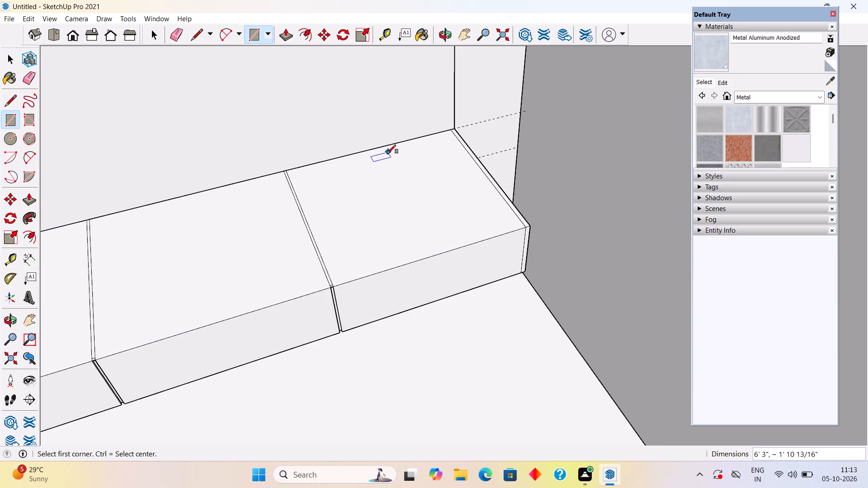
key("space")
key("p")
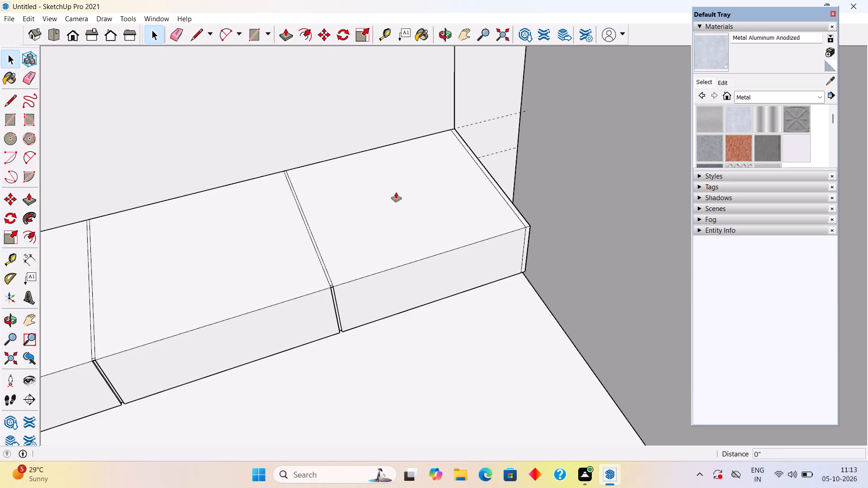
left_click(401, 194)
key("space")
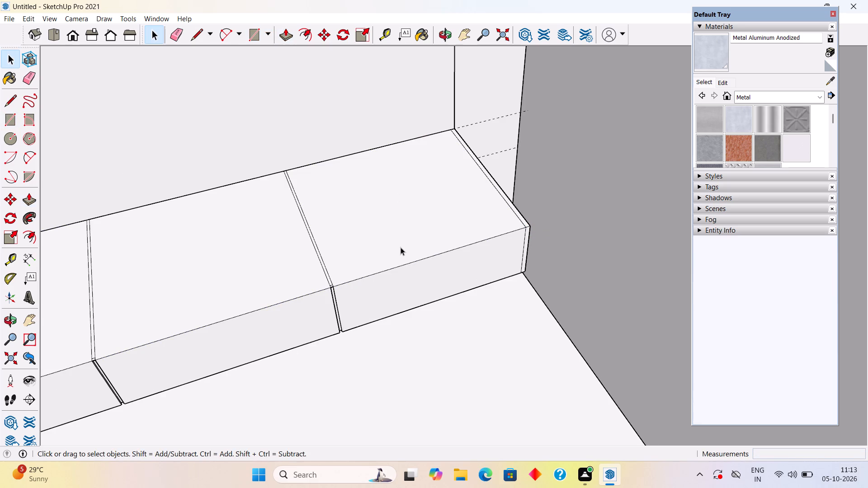
Make all connected geometry of the three-section ledge into a group and deselect it.
triple_click(401, 253)
right_click(401, 253)
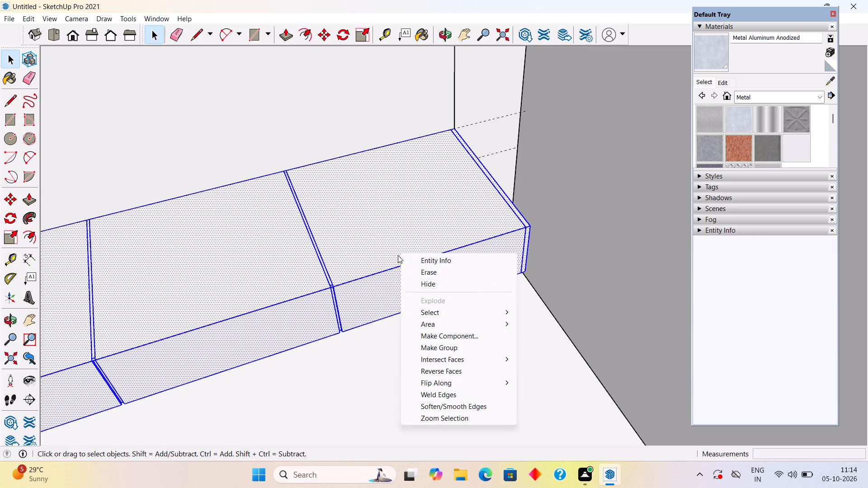
left_click(435, 337)
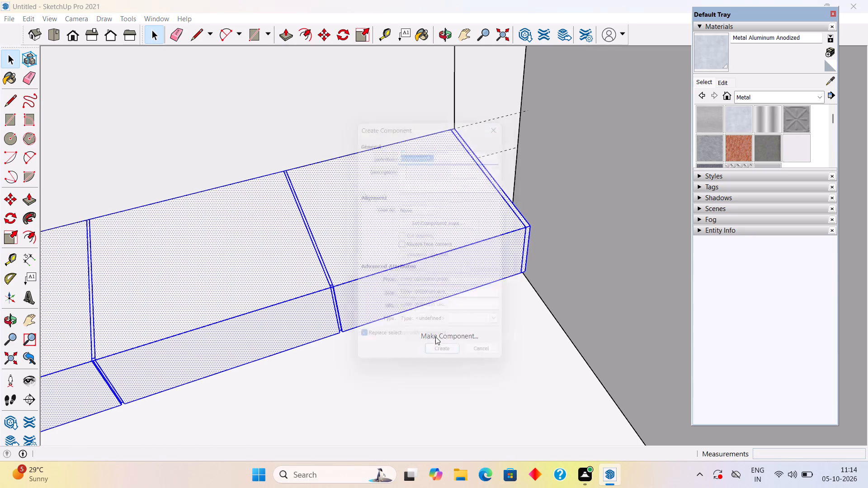
left_click(510, 121)
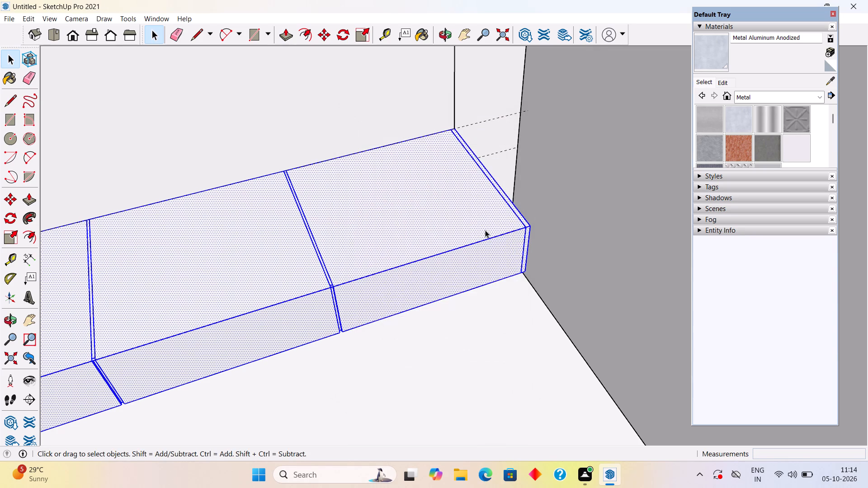
right_click(485, 230)
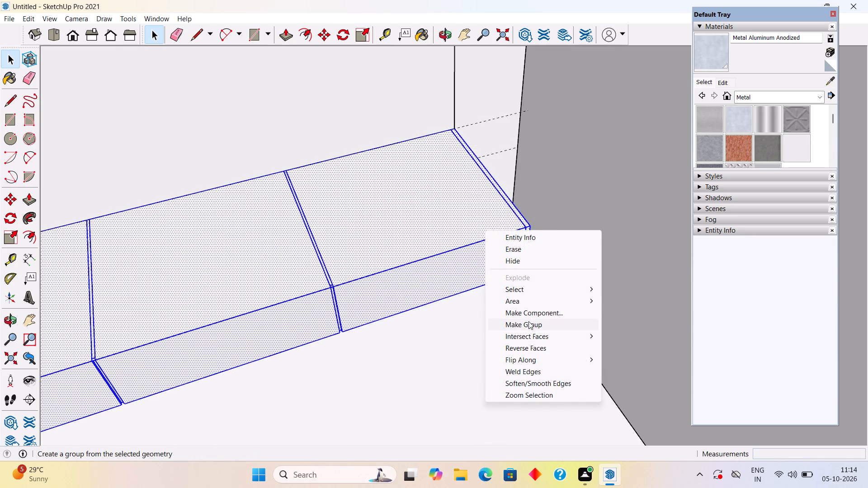
left_click(528, 321)
scroll(529, 322, "down", 12)
middle_click_drag(491, 324, 437, 179)
scroll(421, 175, "down", 1)
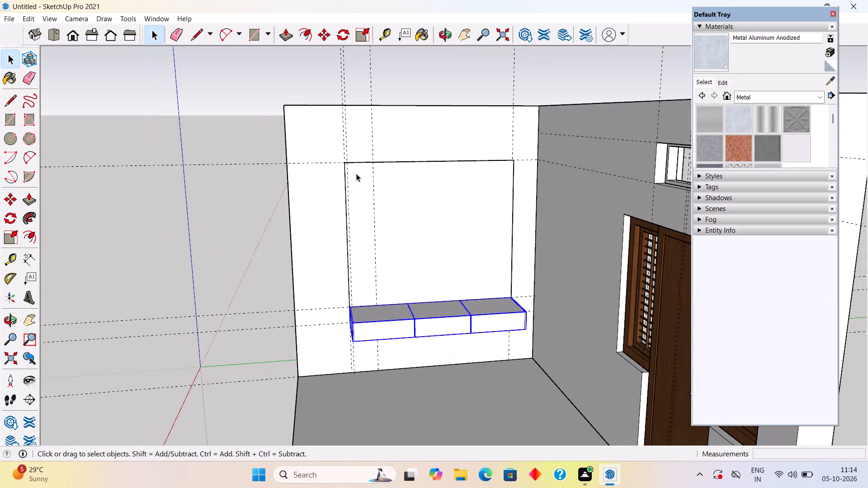
left_click(224, 186)
Draw a separate rectangle over the grouped ledge's whole top, about 1' 10 13/16" by 6' 3", between opposite corners.
middle_click_drag(479, 233, 476, 366)
scroll(440, 182, "up", 6)
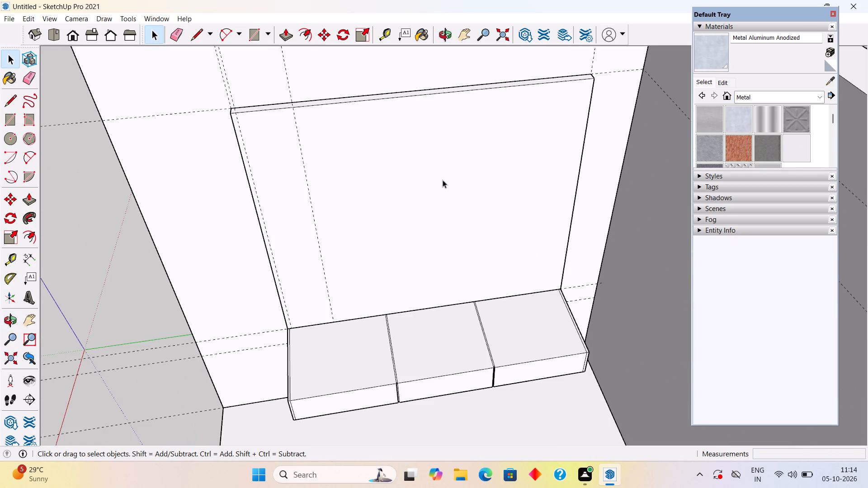
key("r")
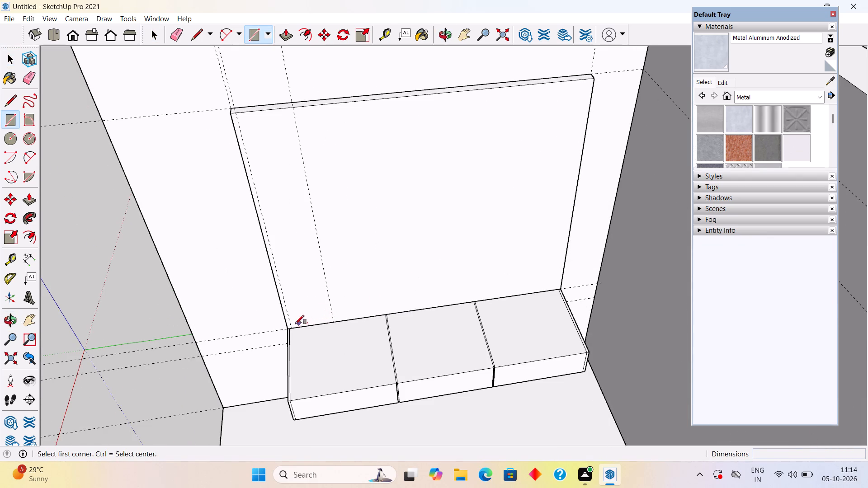
scroll(284, 327, "up", 5)
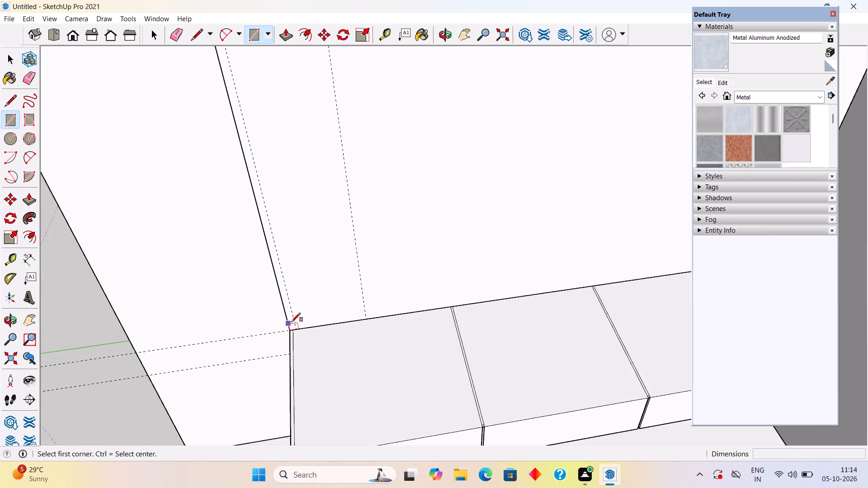
left_click(292, 321)
key("space")
type("r")
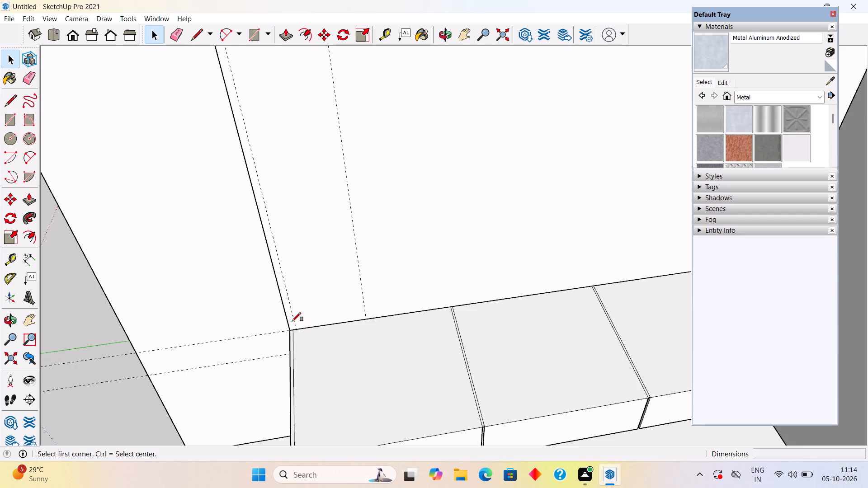
left_click(291, 329)
scroll(368, 356, "down", 11)
scroll(544, 355, "up", 14)
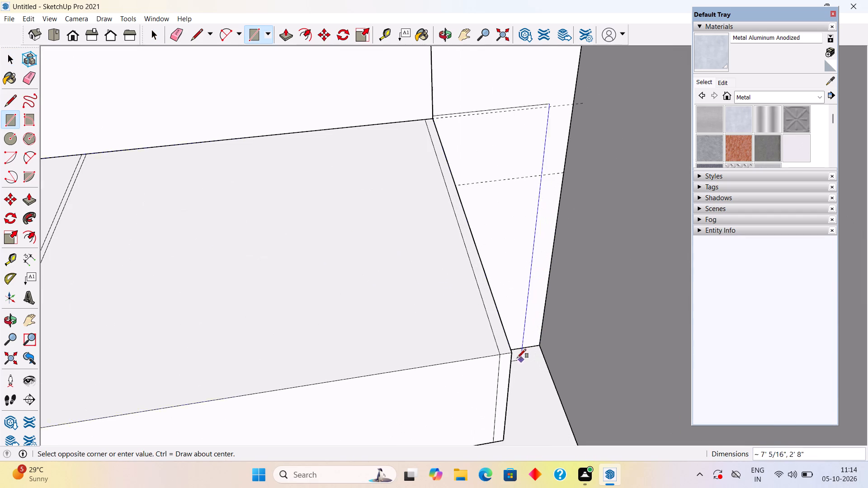
left_click(508, 354)
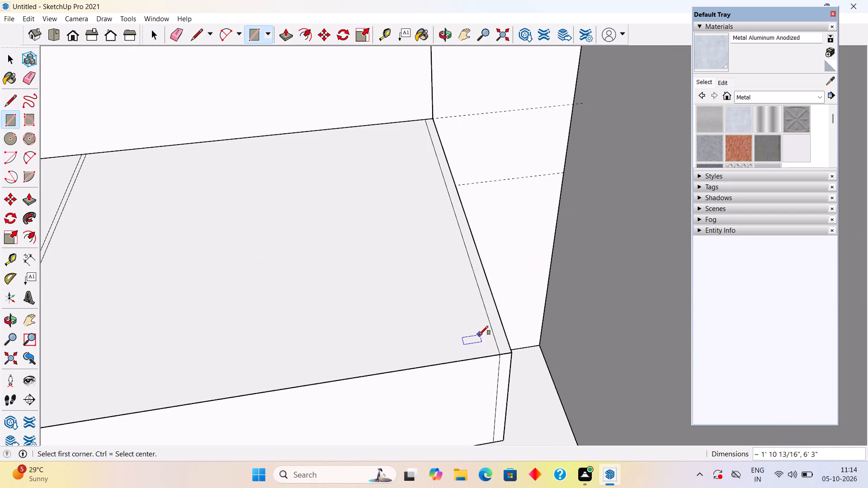
key("space")
Pull the rectangle on the ledge's top up by 1" to form the top slab.
left_click(462, 331)
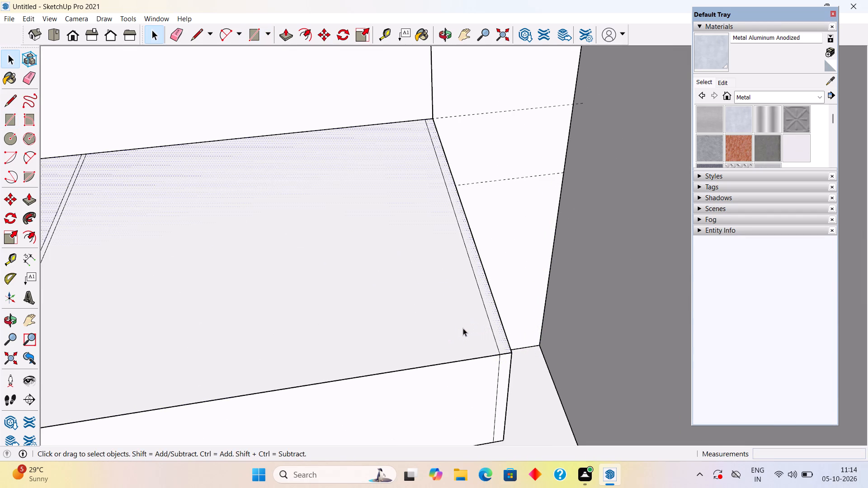
key("p")
left_click(465, 326)
scroll(465, 297, "down", 9)
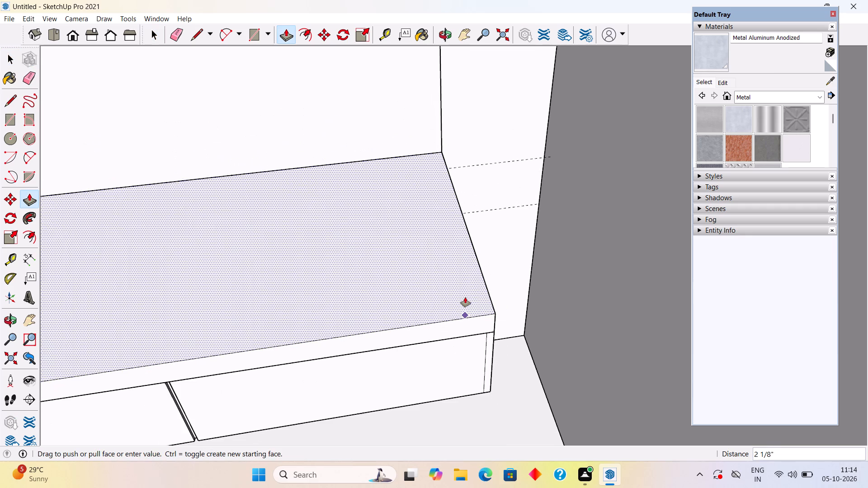
scroll(465, 297, "down", 12)
middle_click_drag(465, 297, 472, 140)
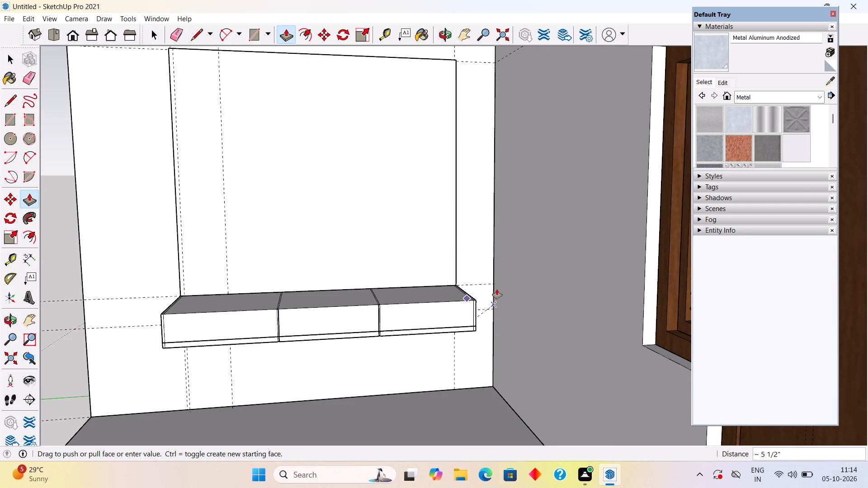
key("2")
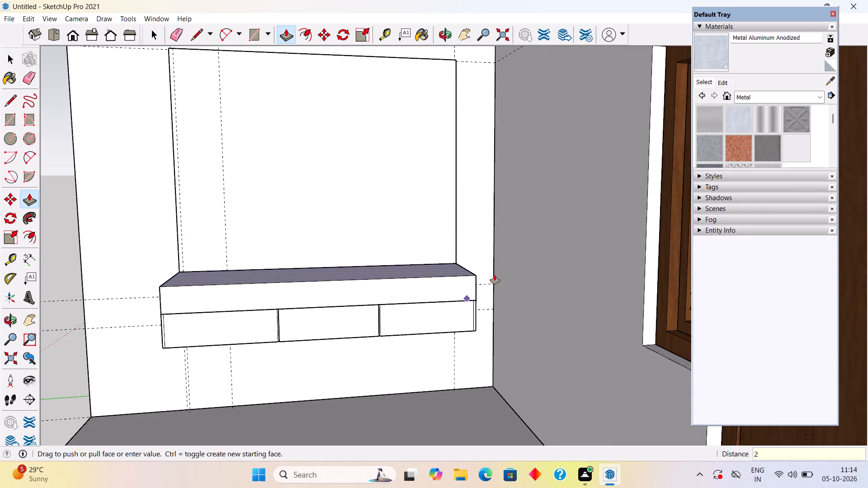
key("BackSpace")
type("1\"")
key("Return")
key("space")
Make all connected geometry of the ledge's 1" top slab into its own group and deselect it.
middle_click_drag(397, 315, 386, 402)
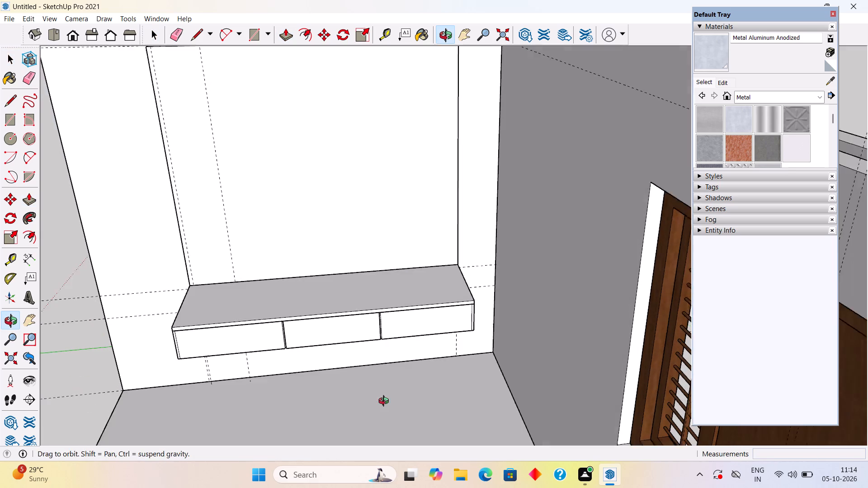
middle_click_drag(386, 402, 385, 408)
middle_click_drag(285, 293, 533, 243)
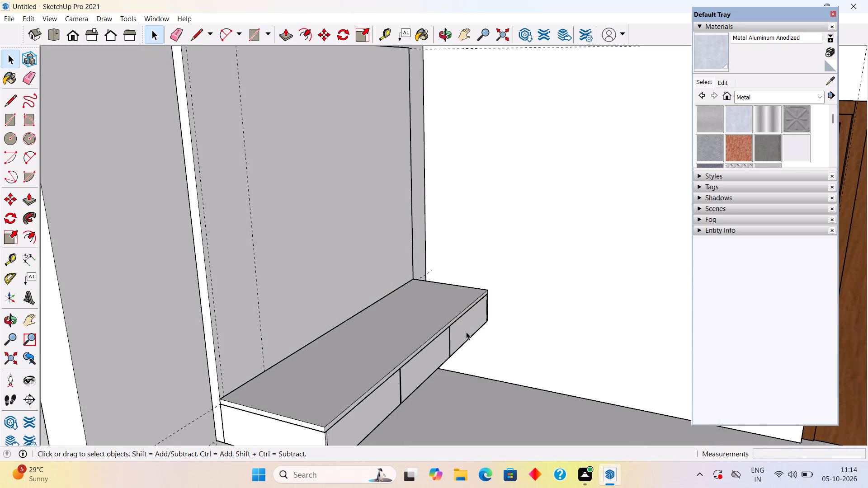
triple_click(365, 376)
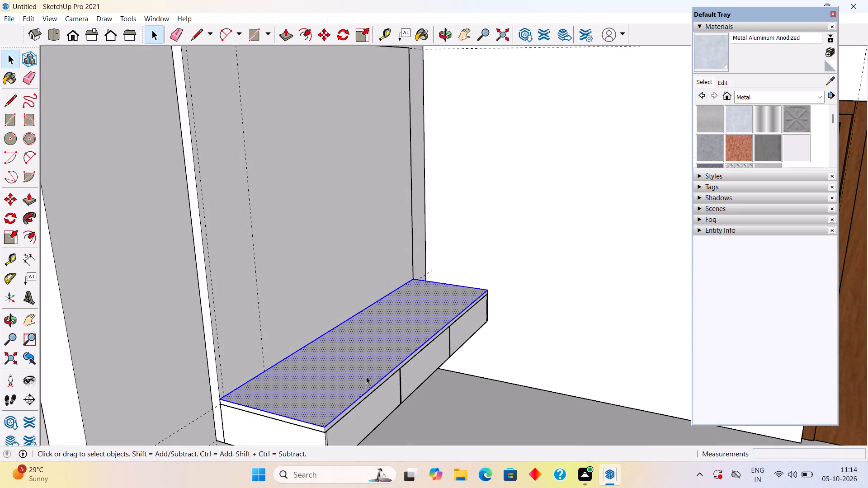
right_click(367, 376)
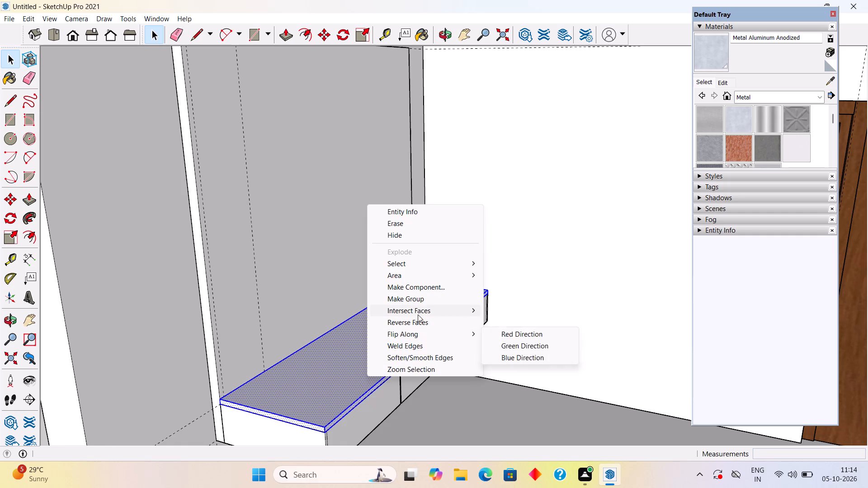
left_click(419, 300)
scroll(419, 300, "down", 6)
middle_click_drag(438, 383, 363, 352)
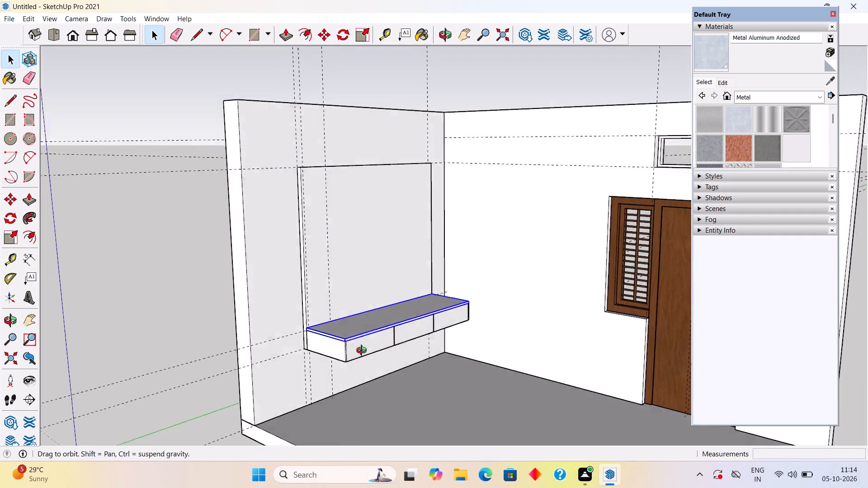
middle_click_drag(363, 352, 355, 348)
left_click(192, 263)
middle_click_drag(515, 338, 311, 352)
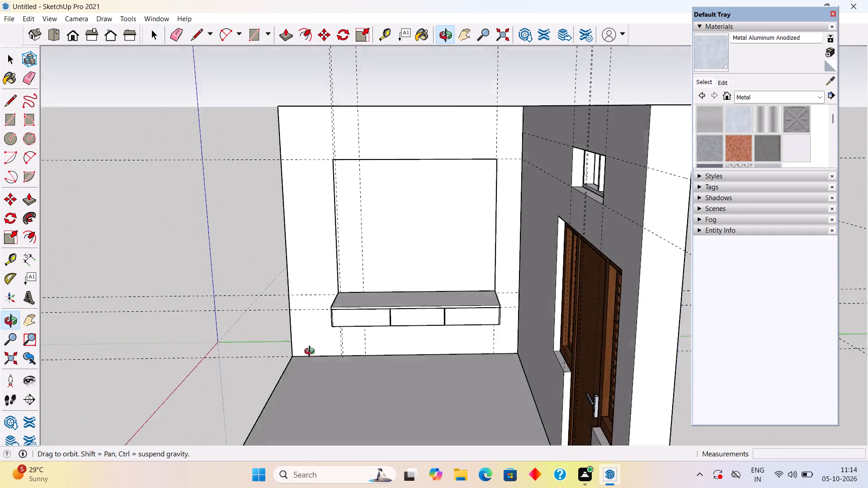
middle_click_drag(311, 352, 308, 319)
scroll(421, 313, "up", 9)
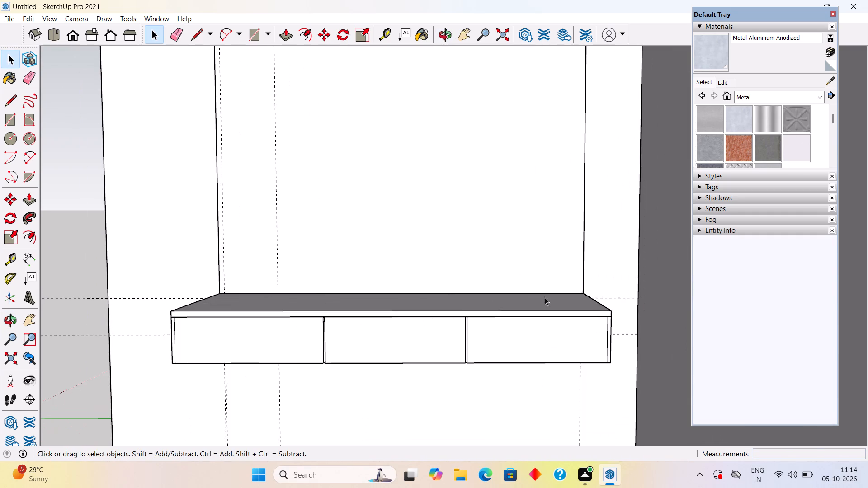
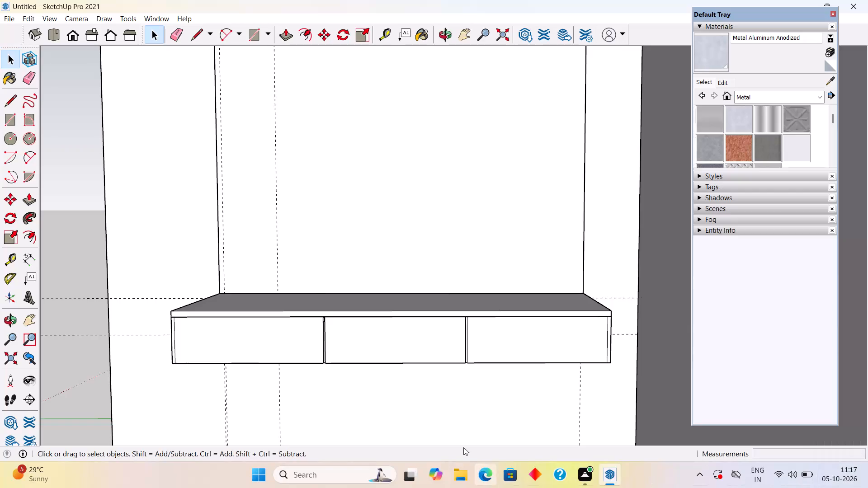
Examine the room's side wall, wall panel, ledge and adjoining door wall from several angles.
scroll(420, 230, "down", 10)
scroll(393, 270, "down", 3)
scroll(422, 139, "up", 1)
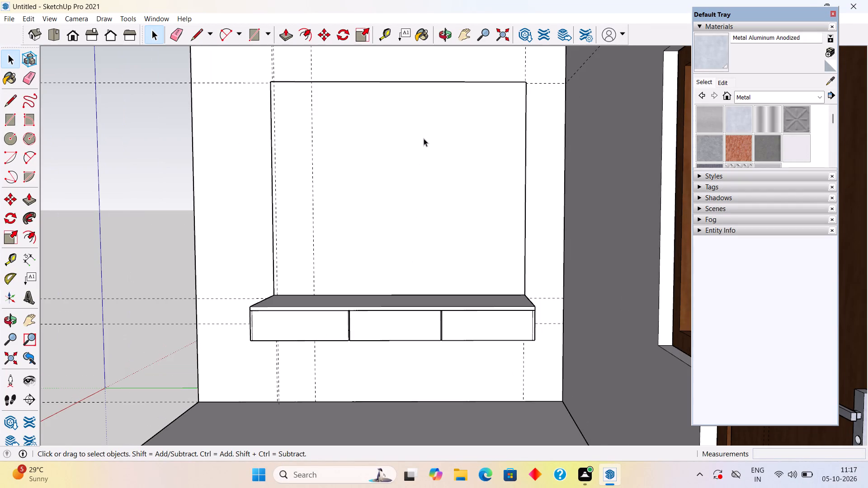
middle_click_drag(428, 169, 443, 270)
scroll(443, 270, "down", 4)
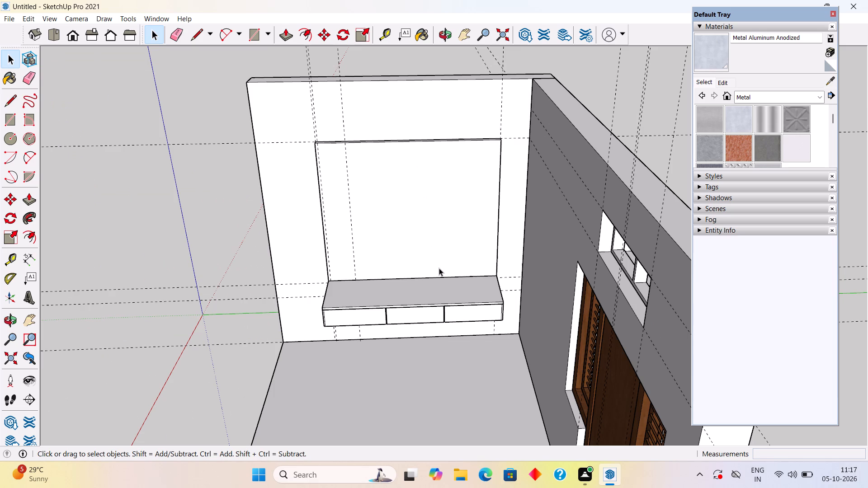
scroll(457, 255, "up", 4)
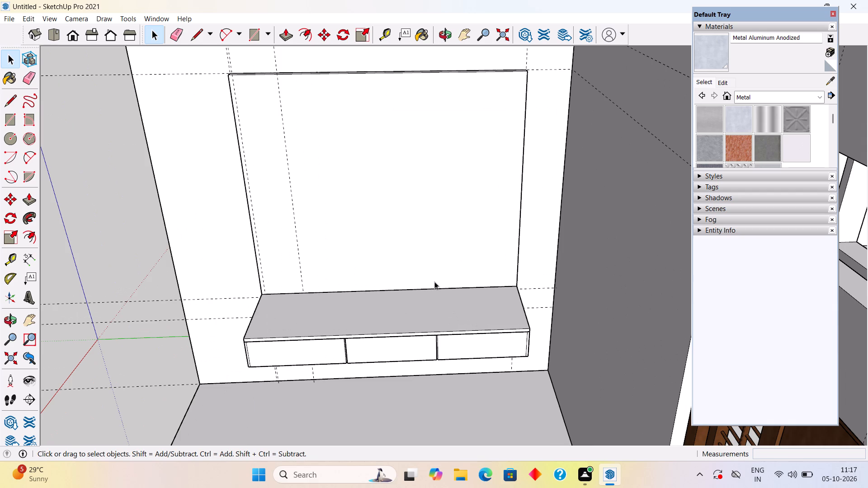
scroll(386, 336, "down", 3)
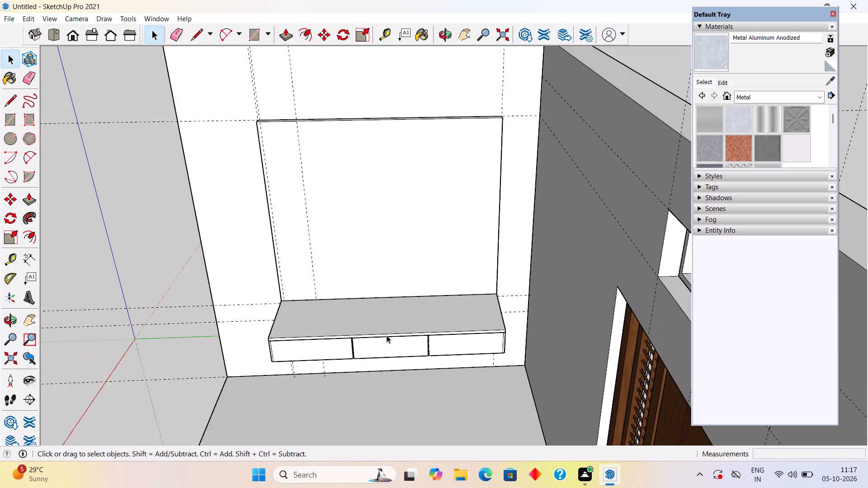
middle_click_drag(387, 335, 377, 264)
scroll(383, 280, "down", 3)
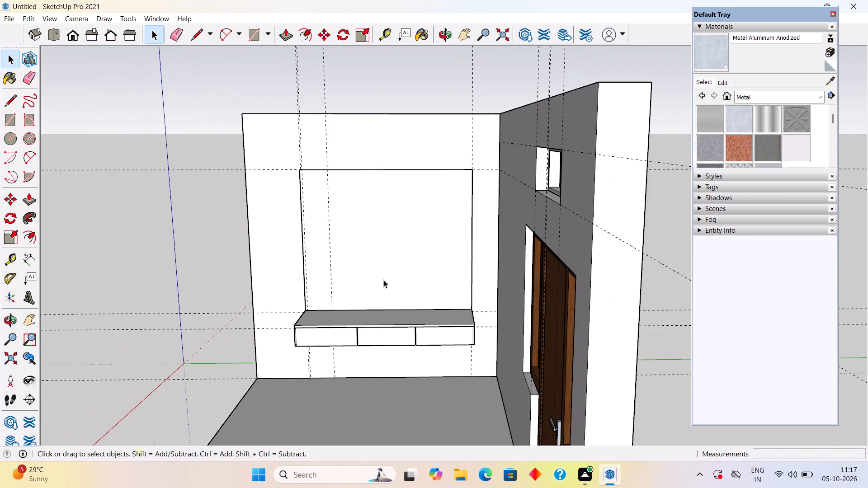
scroll(383, 280, "down", 2)
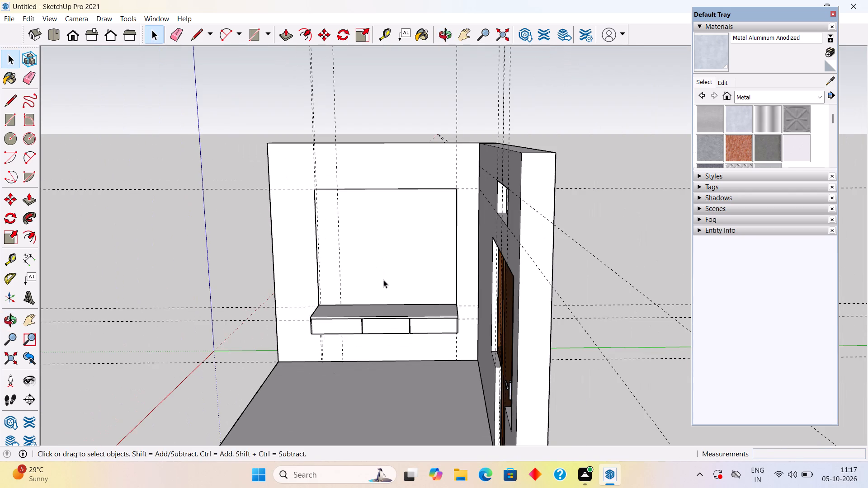
middle_click_drag(383, 280, 466, 247)
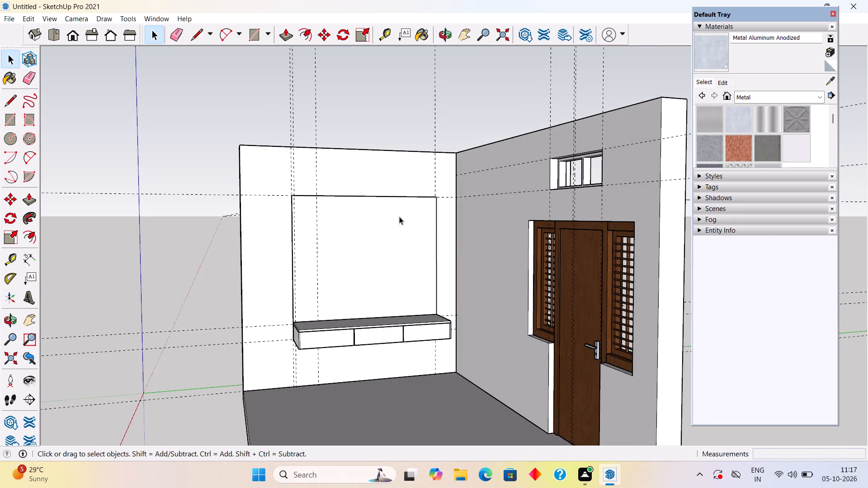
Place a vertical guide on the wall panel, 1.5' in from its side edge nearest the door wall.
scroll(399, 203, "up", 2)
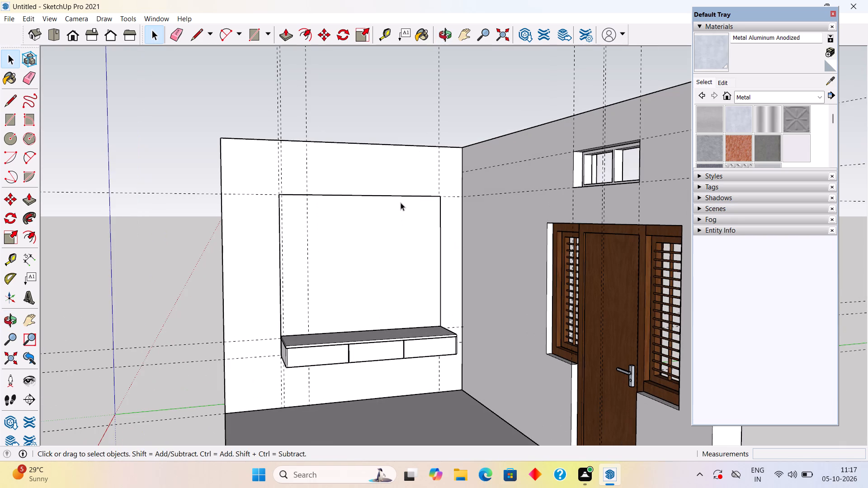
scroll(401, 202, "up", 3)
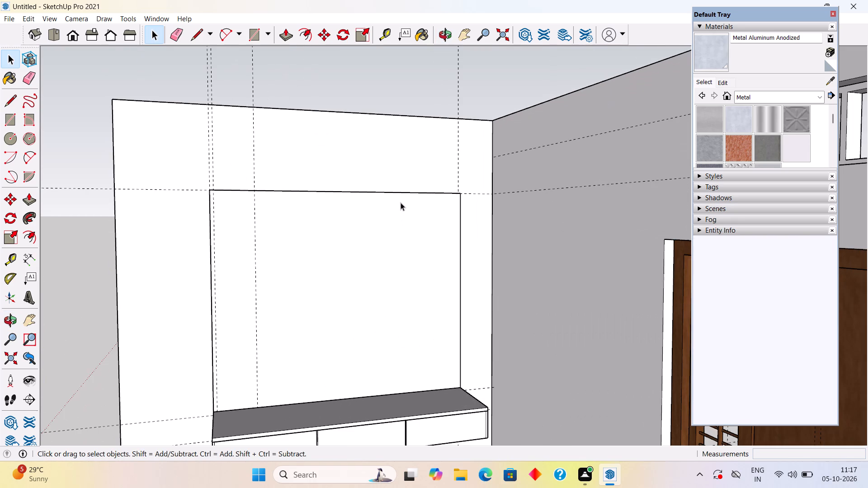
middle_click_drag(395, 248, 297, 263)
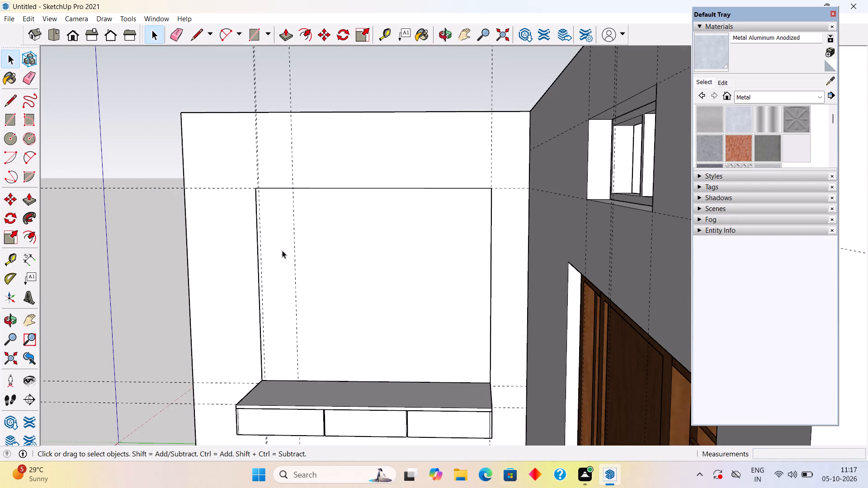
key("r")
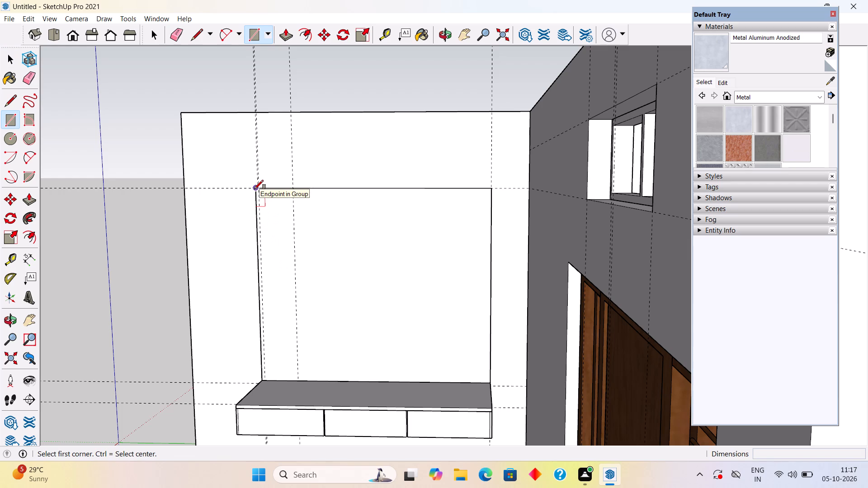
key("t")
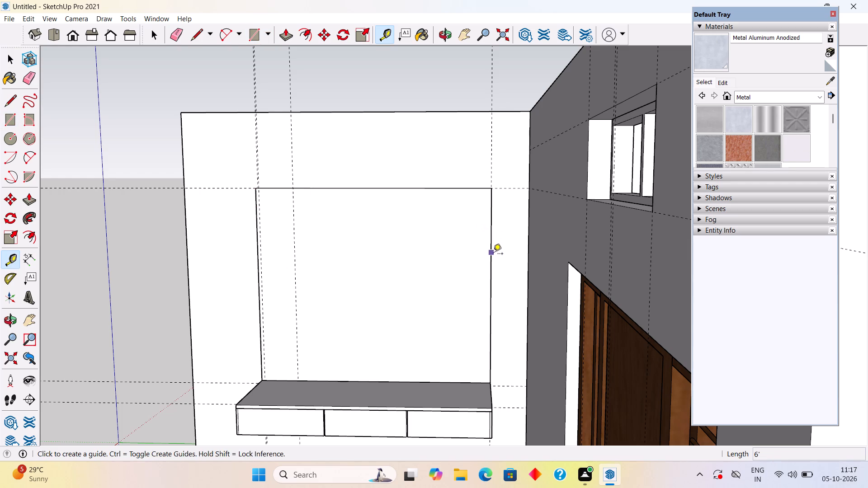
left_click(493, 255)
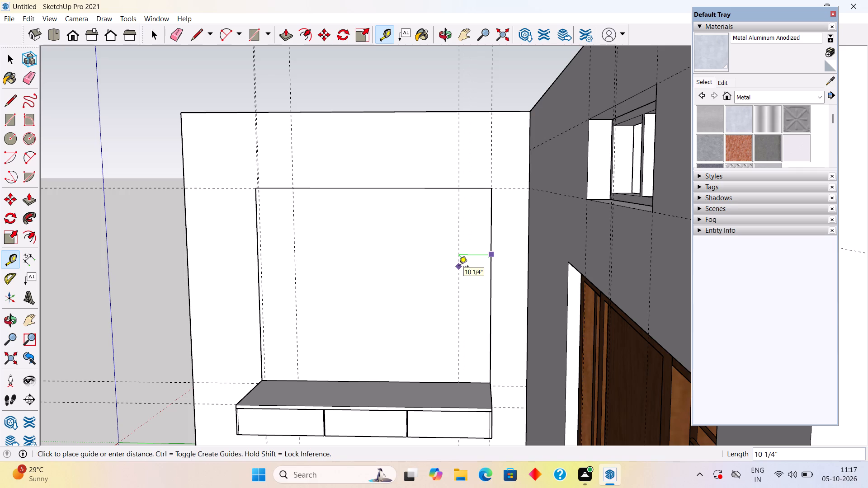
type("1.5'")
key("Return")
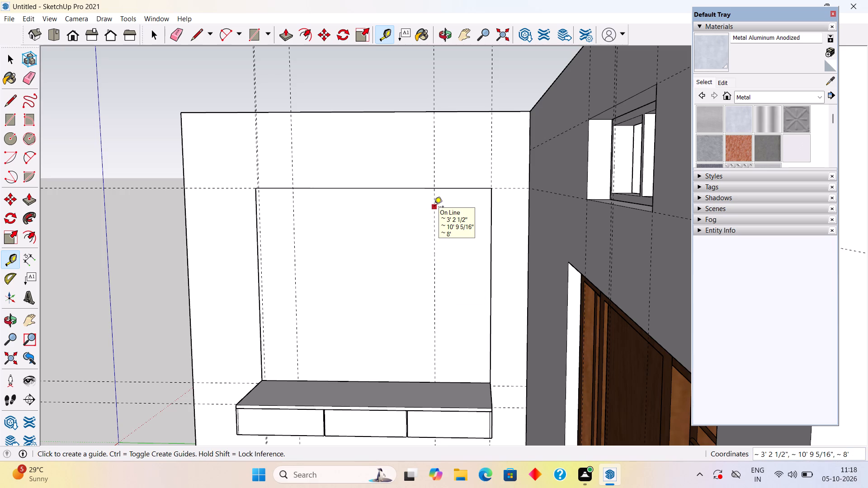
Draw a 5' 3" by 1' 6" rectangle on the wall panel between the new guide and the edge nearest the door, down to the ledge.
key("r")
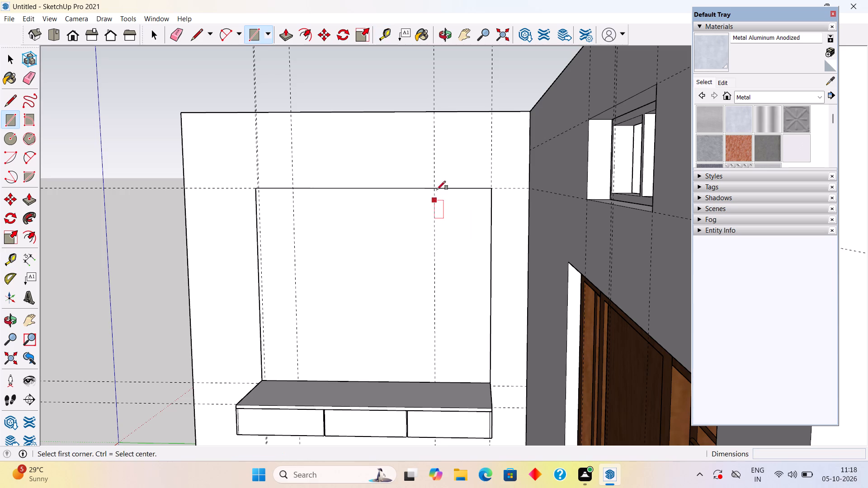
left_click(436, 187)
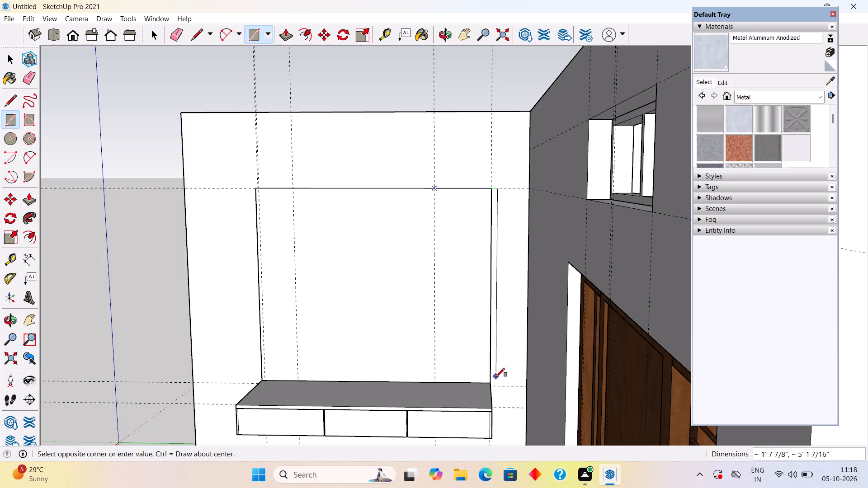
scroll(491, 381, "up", 2)
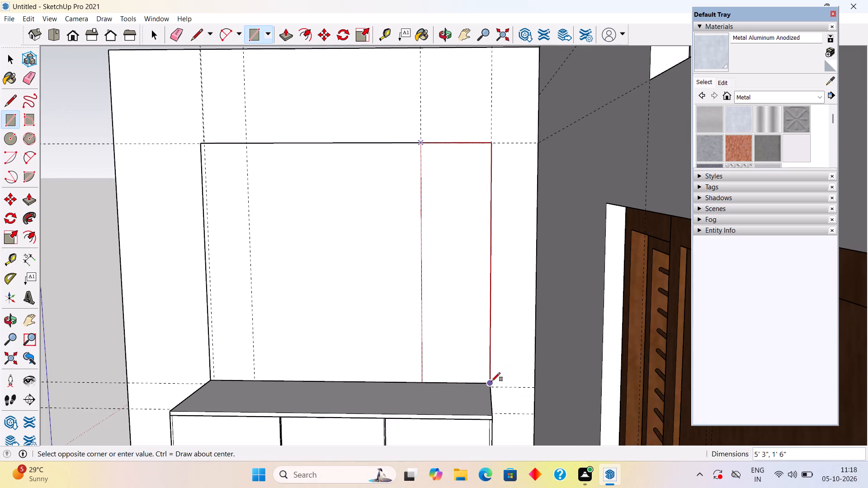
left_click(491, 381)
key("space")
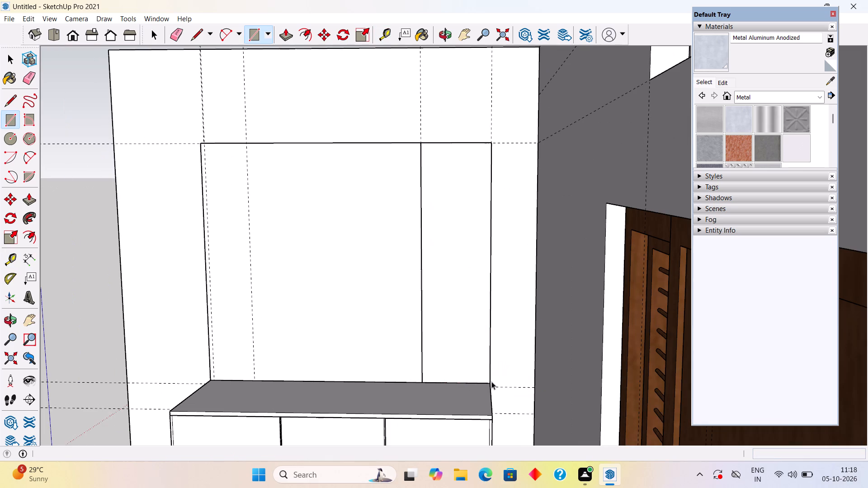
Offset the tall rectangle's outline inward by 1".
key("f")
left_click(432, 341)
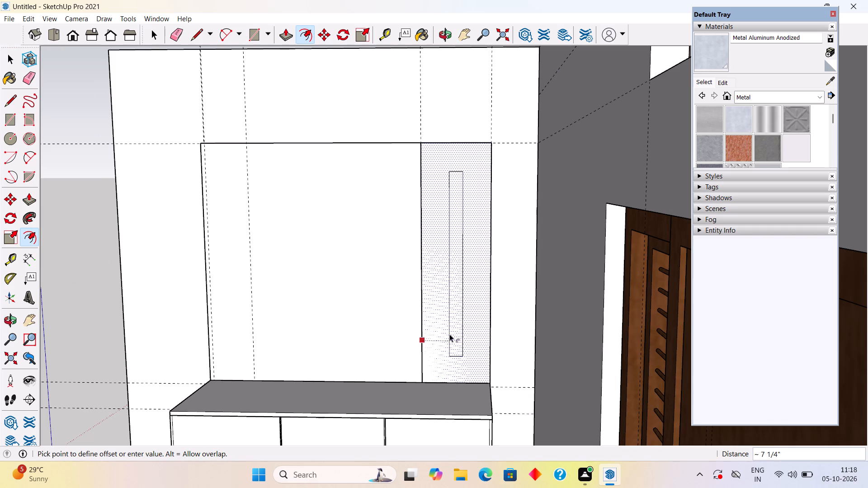
type("1\"")
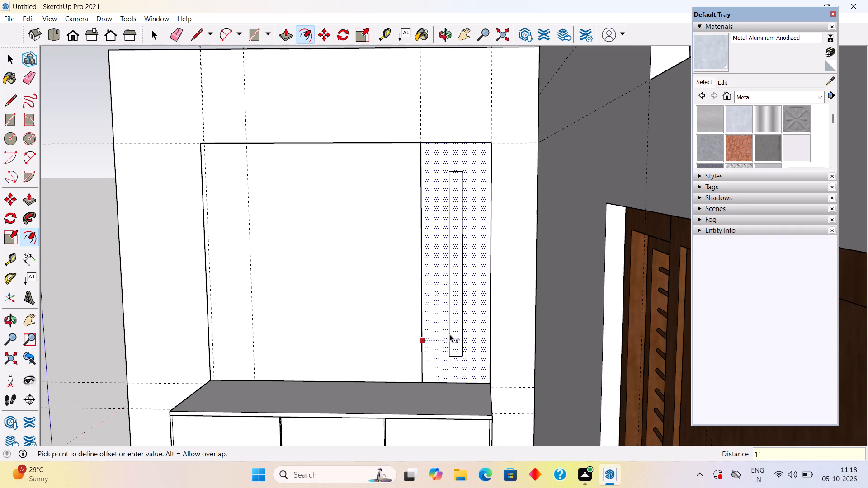
key("Return")
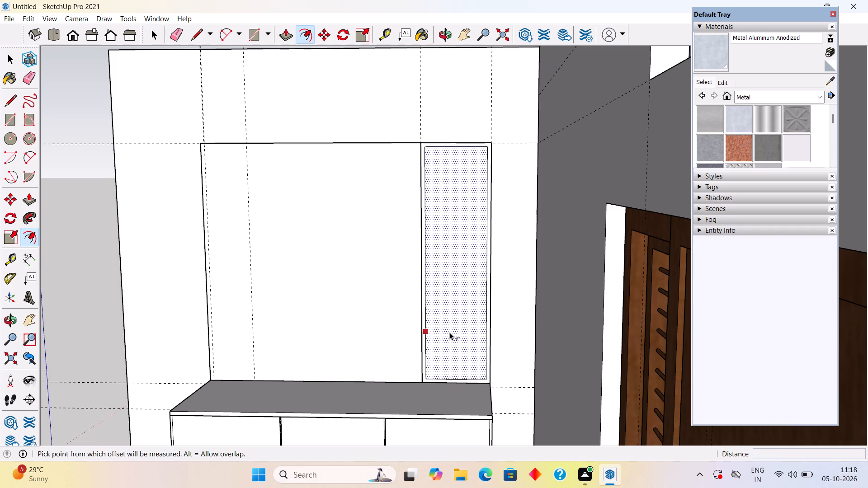
Delete the inner face of the offset rectangle, leaving only the 1" frame face.
key("space")
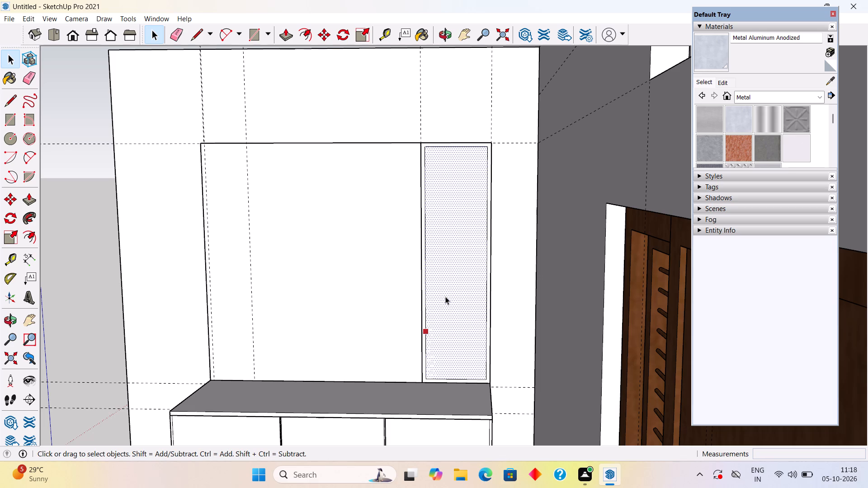
key("Delete")
left_click(449, 325)
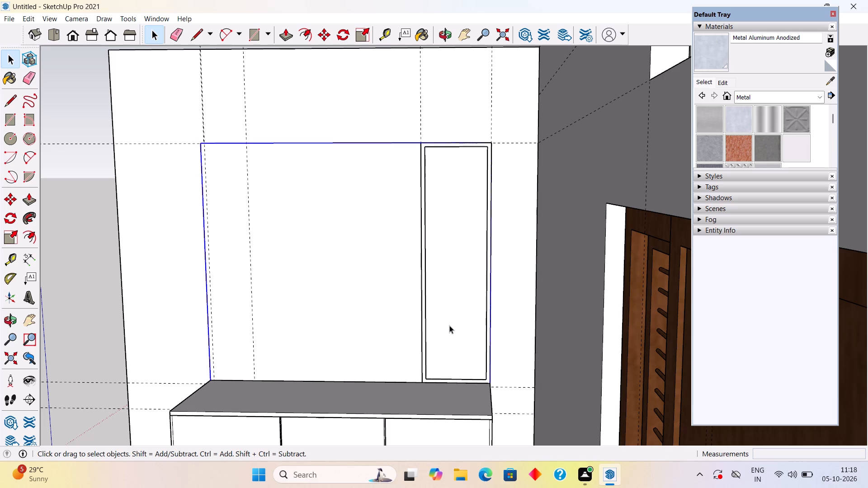
left_click(322, 349)
Pull the 1" frame face out from the wall panel by 1' to form an open upright box.
scroll(442, 418, "up", 5)
left_click(453, 364)
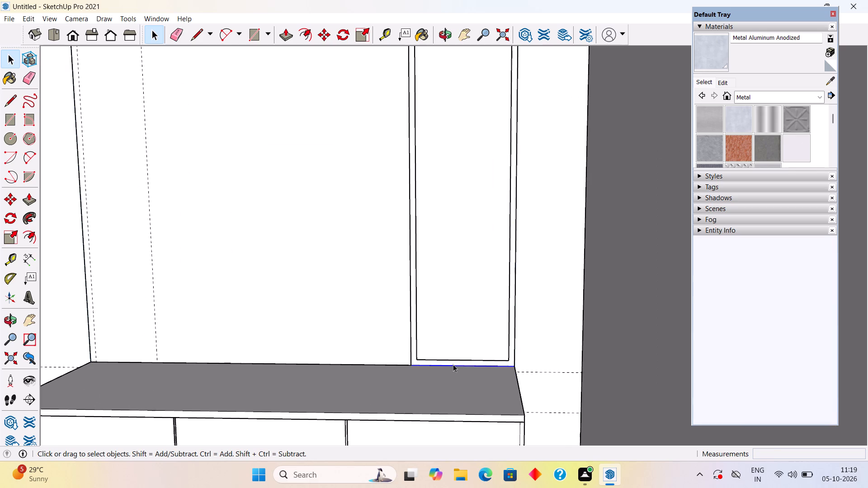
scroll(398, 329, "up", 6)
left_click(425, 338)
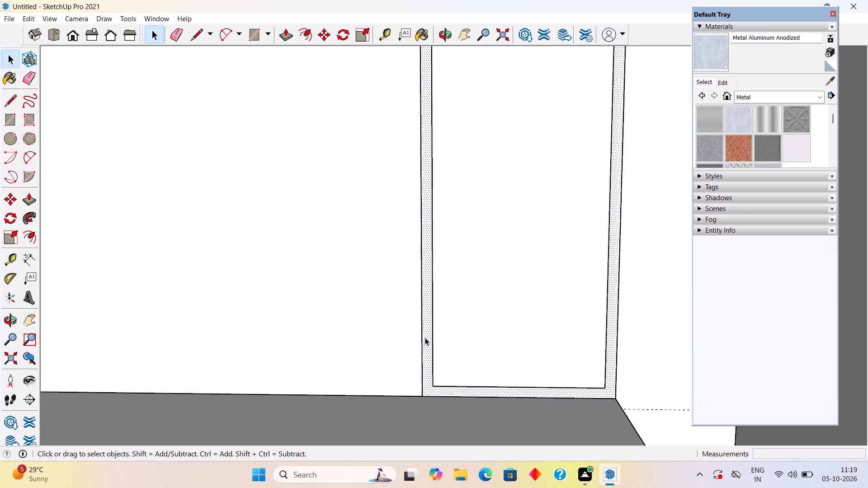
key("p")
left_click(425, 338)
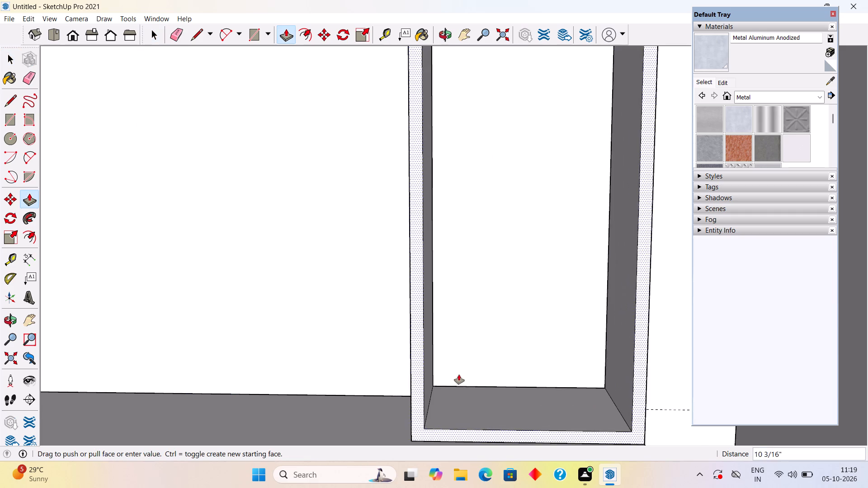
scroll(459, 375, "down", 9)
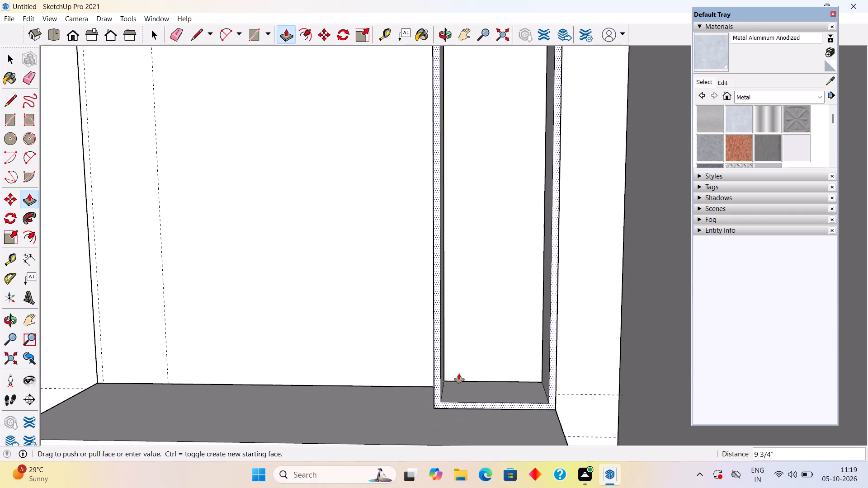
middle_click_drag(458, 375, 514, 380)
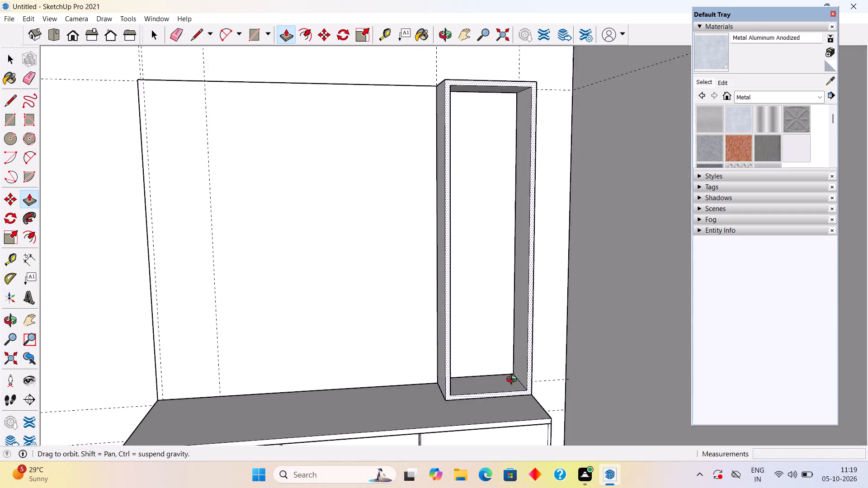
middle_click_drag(514, 380, 687, 372)
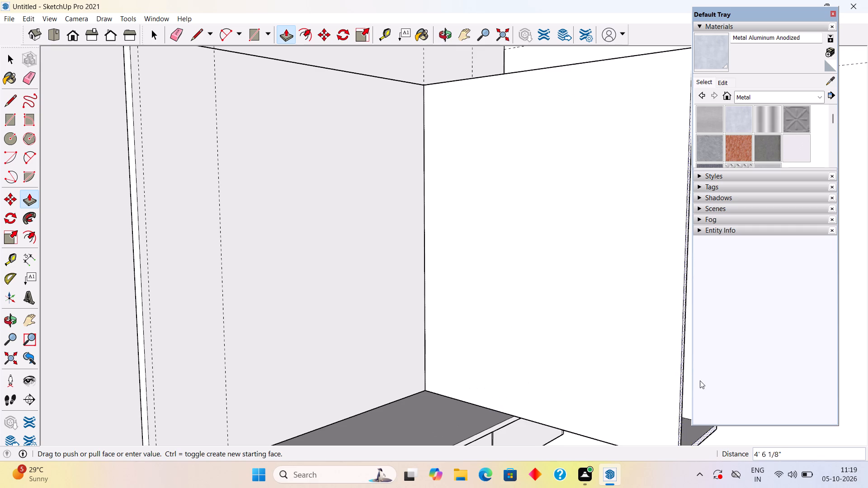
type("1'")
key("Return")
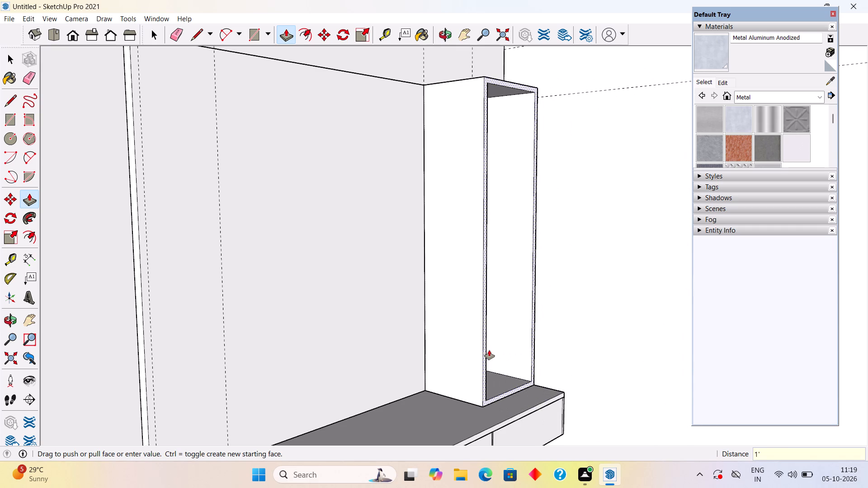
key("space")
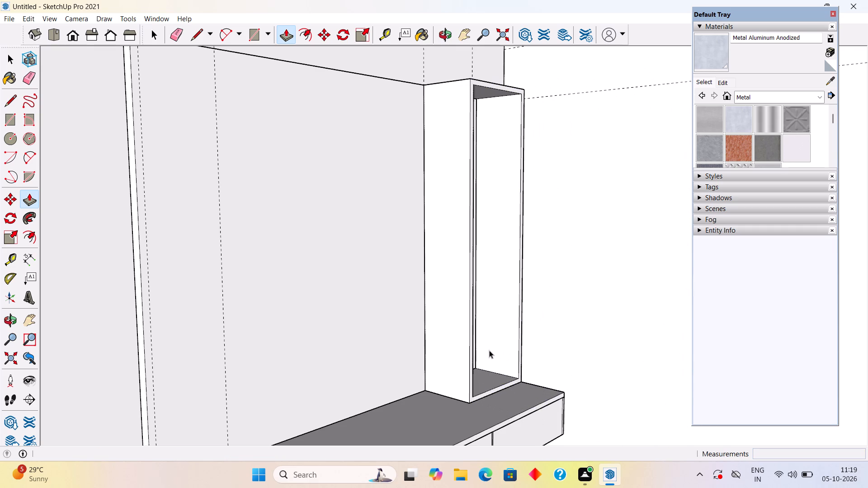
Group all the geometry of the tall open box standing on the ledge and clear the selection.
triple_click(463, 366)
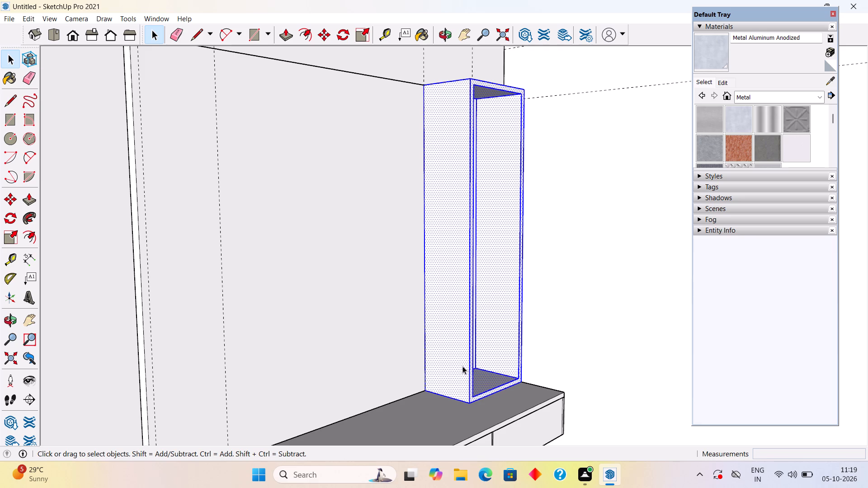
right_click(462, 366)
left_click(483, 290)
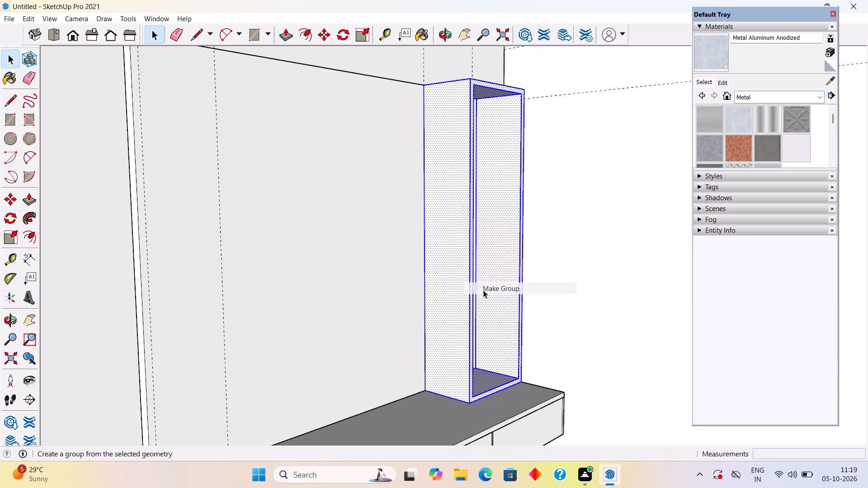
middle_click_drag(484, 290, 364, 333)
scroll(364, 333, "down", 7)
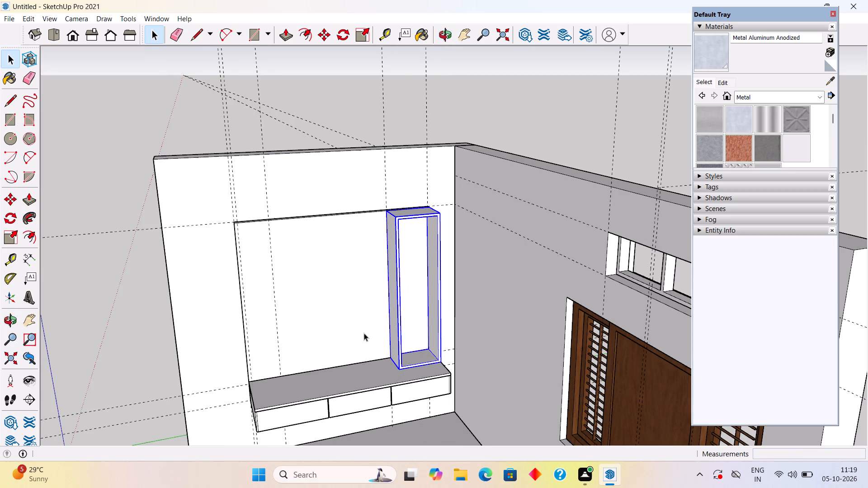
key("space")
middle_click_drag(359, 336, 270, 351)
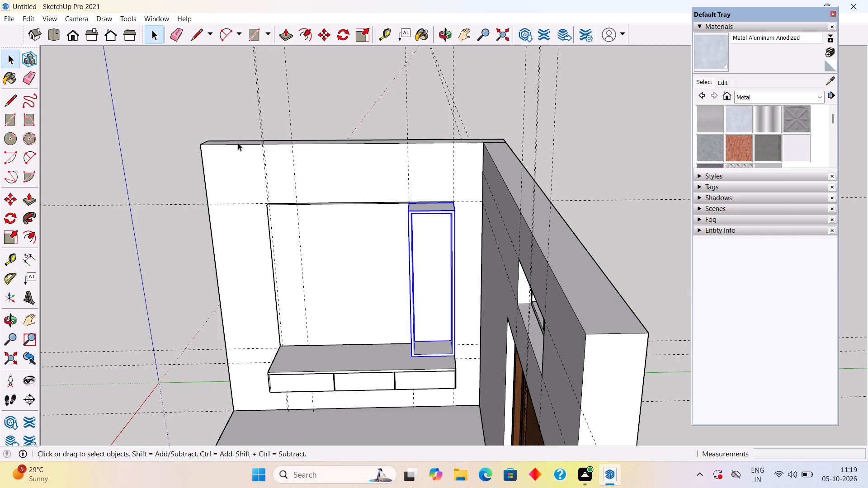
left_click(179, 108)
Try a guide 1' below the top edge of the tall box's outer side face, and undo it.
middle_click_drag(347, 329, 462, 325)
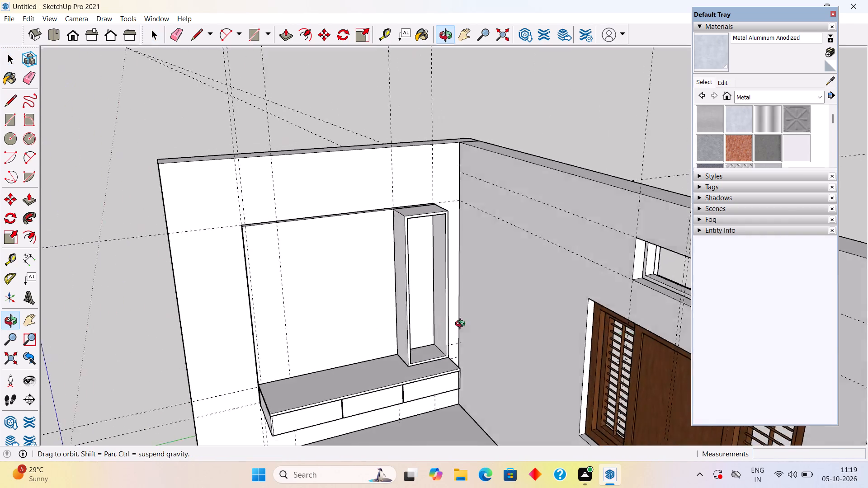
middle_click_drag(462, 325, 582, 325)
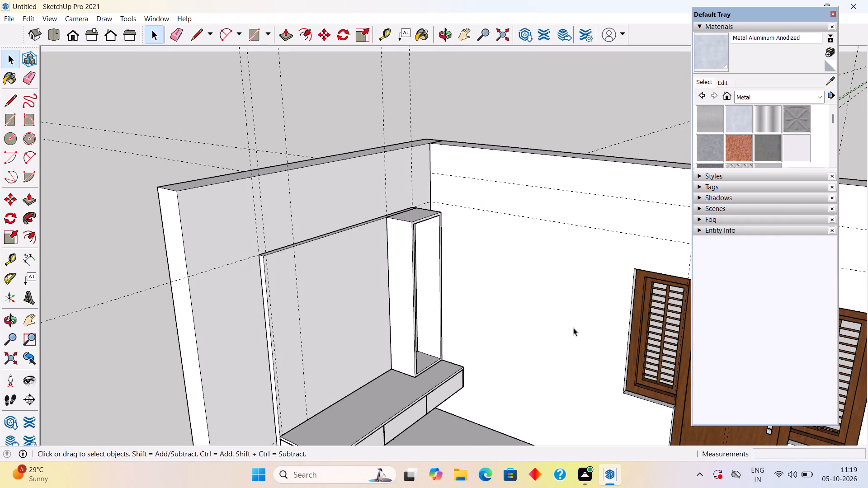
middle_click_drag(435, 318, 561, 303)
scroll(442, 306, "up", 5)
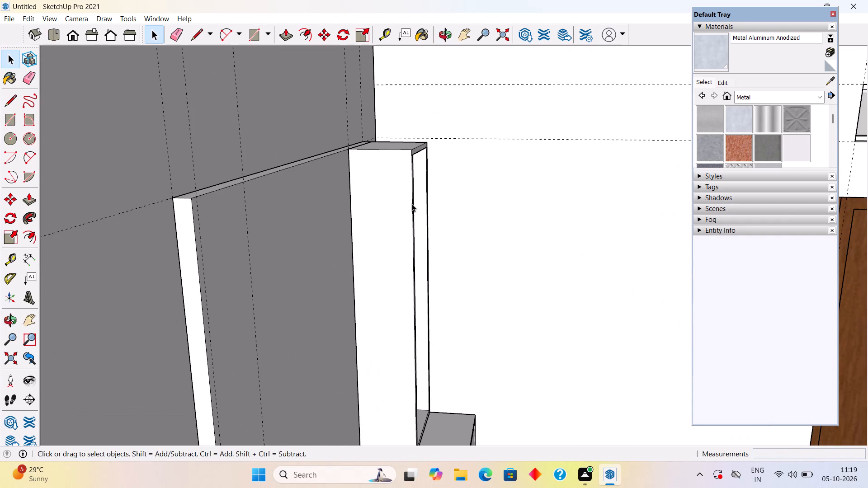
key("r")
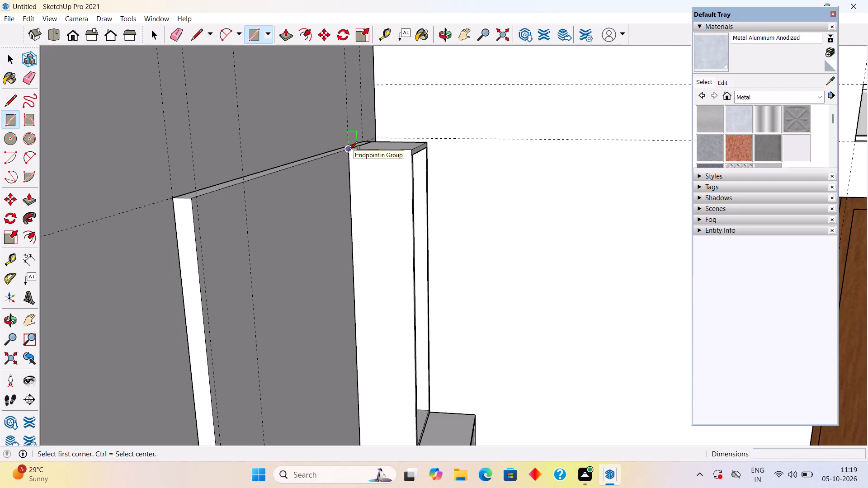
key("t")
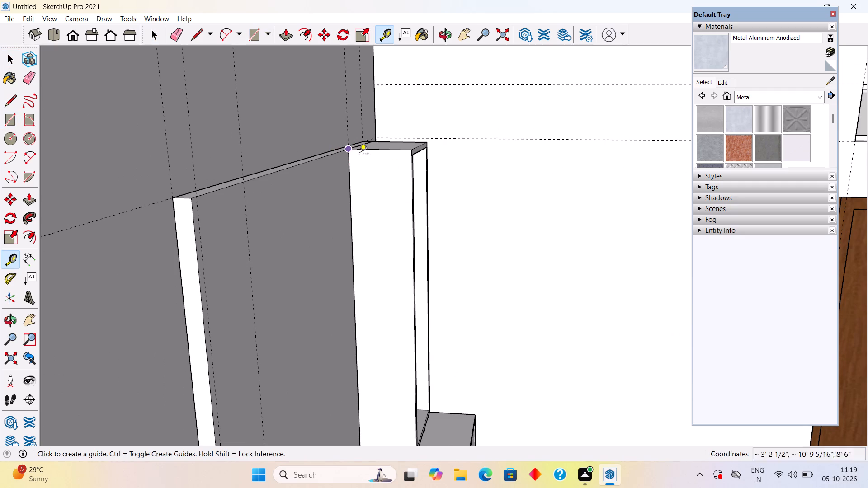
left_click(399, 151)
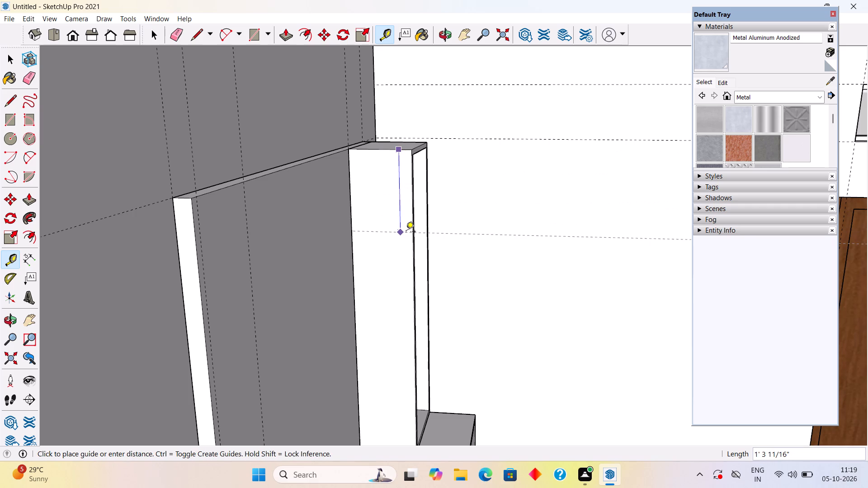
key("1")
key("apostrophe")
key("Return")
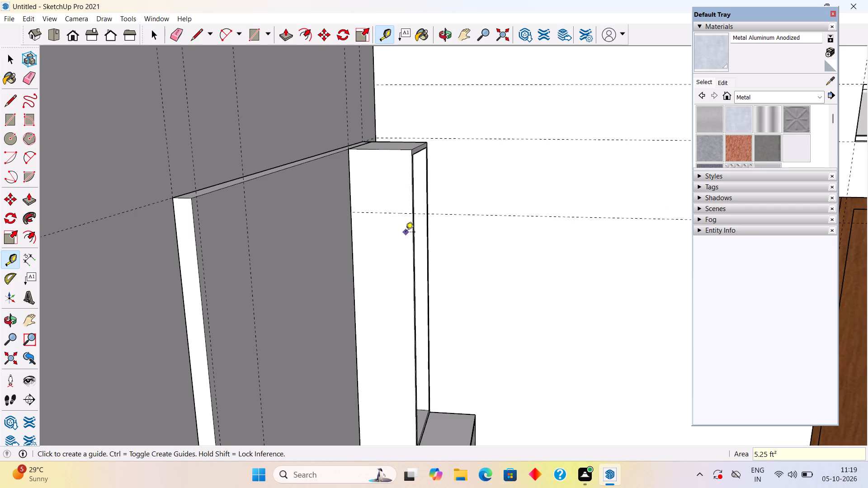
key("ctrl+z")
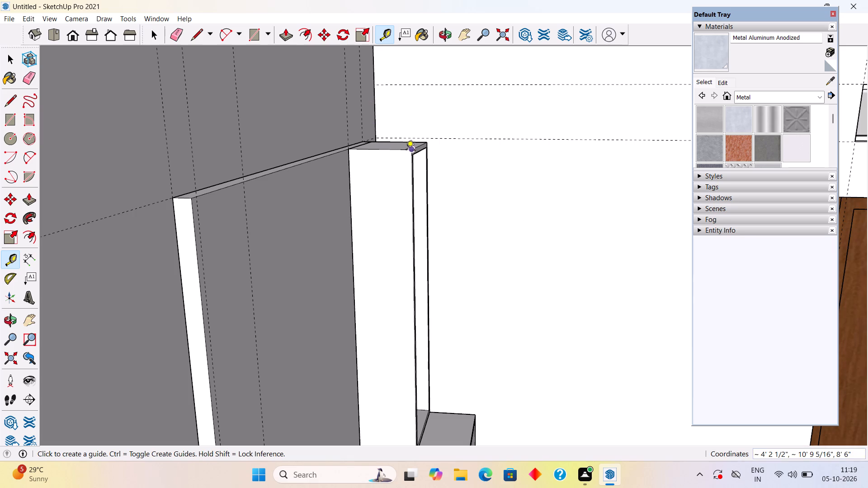
Place a guide 1.5' below the top edge of the tall box's outer side face.
left_click(399, 151)
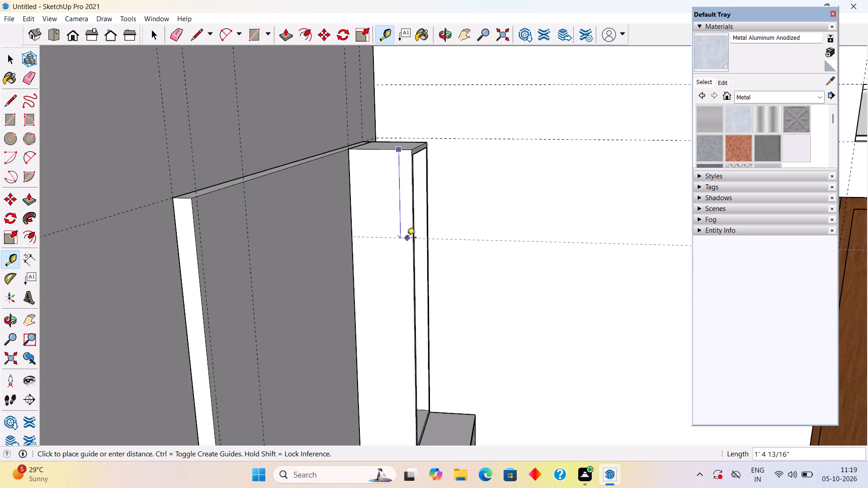
type("1.5'")
key("Return")
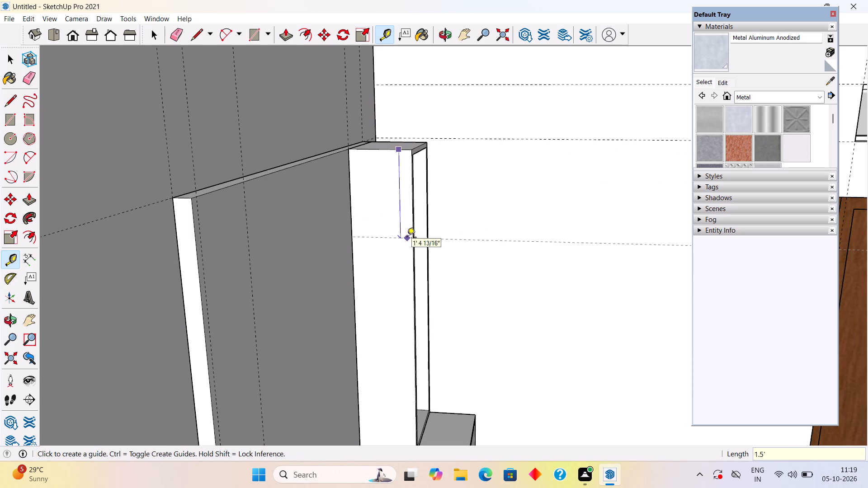
key("space")
Draw a 1' by 1' 6" rectangle on the tall box's side face, from its top back corner down to the guide.
type("r")
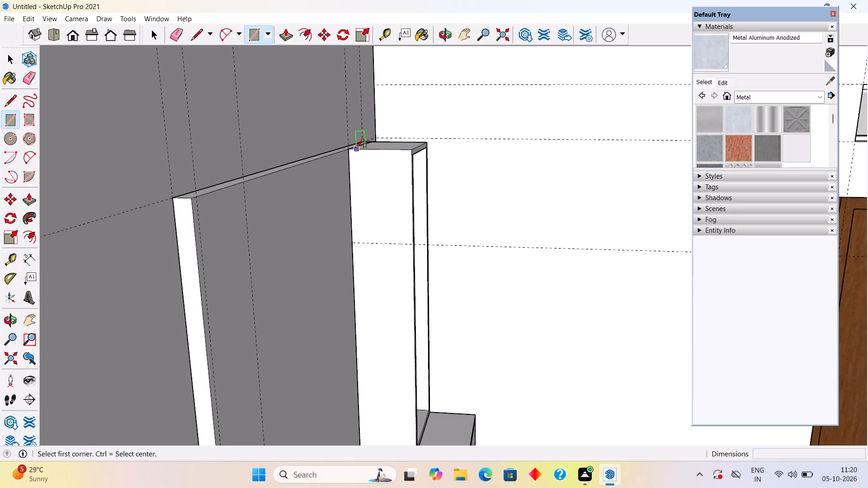
left_click(354, 147)
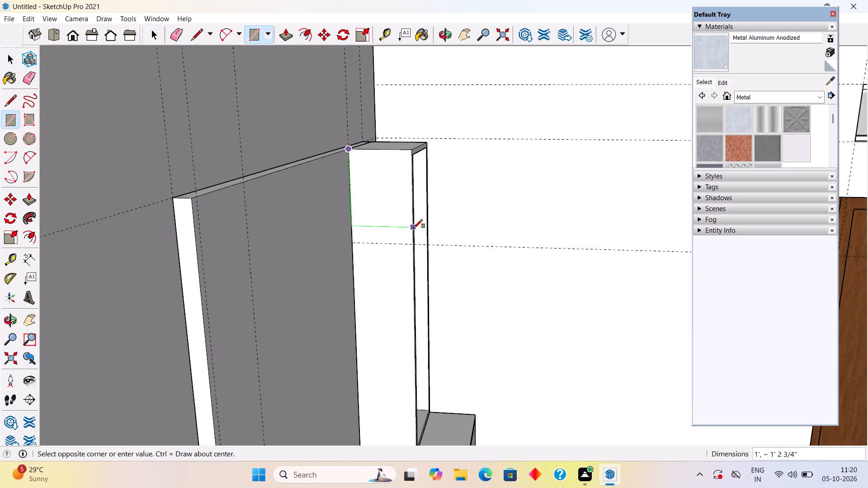
left_click(415, 245)
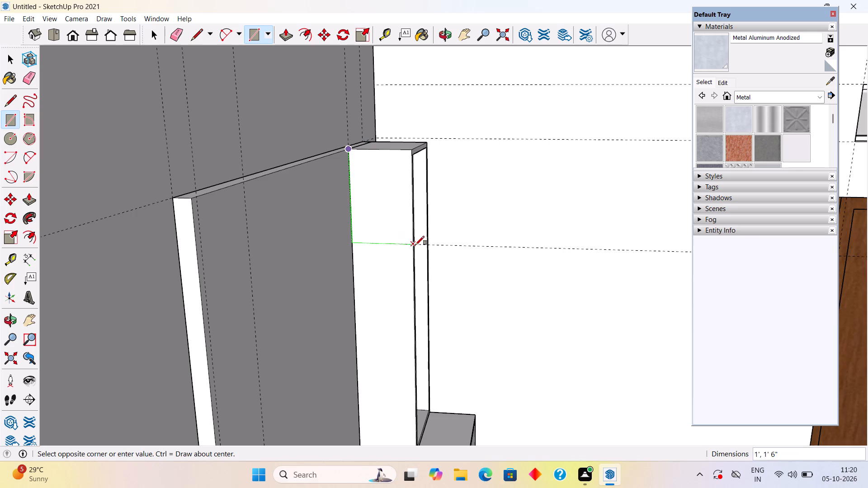
key("space")
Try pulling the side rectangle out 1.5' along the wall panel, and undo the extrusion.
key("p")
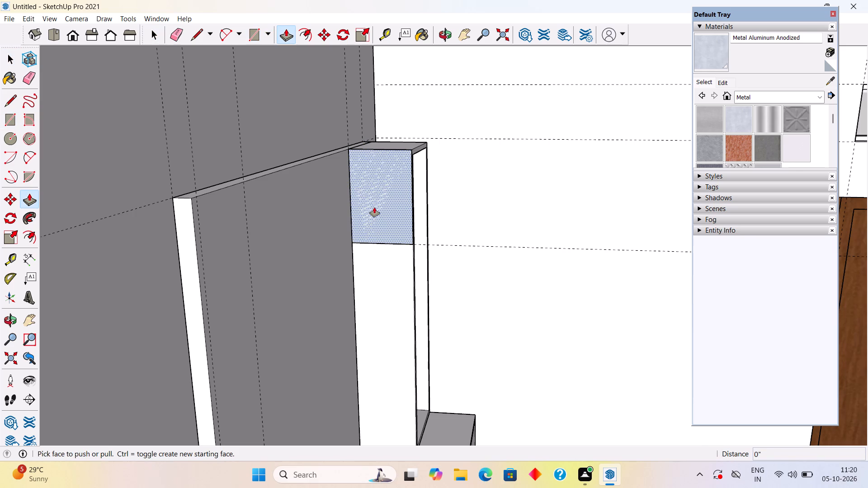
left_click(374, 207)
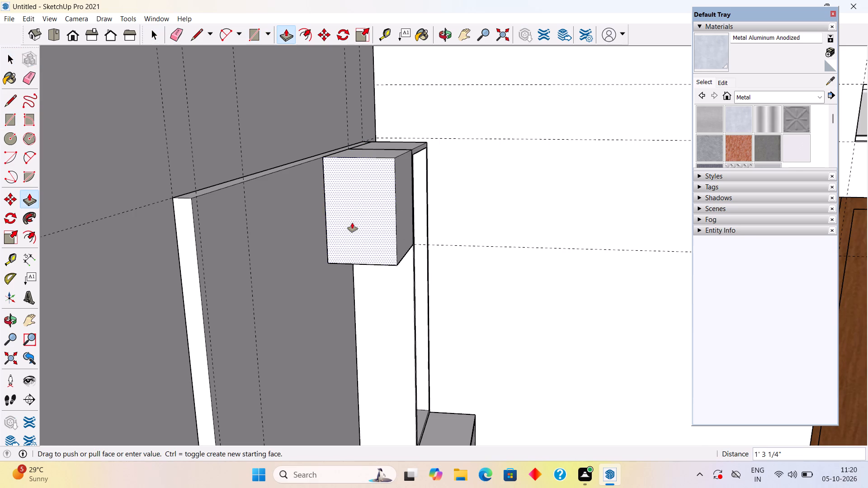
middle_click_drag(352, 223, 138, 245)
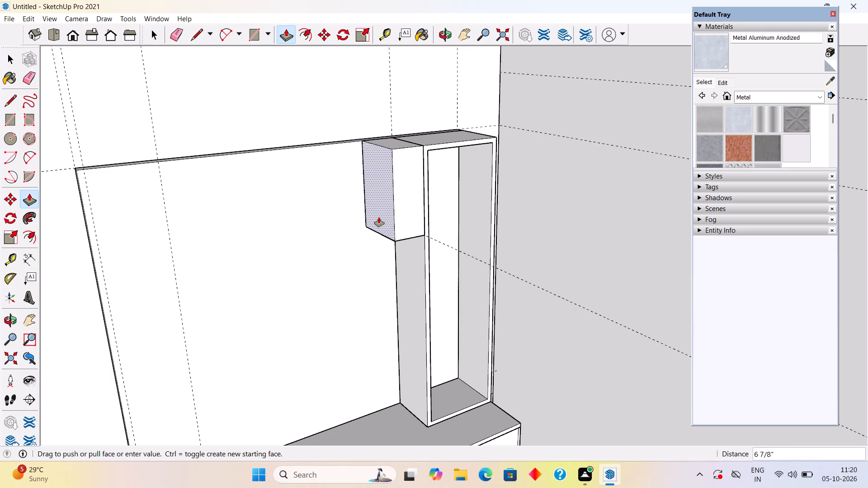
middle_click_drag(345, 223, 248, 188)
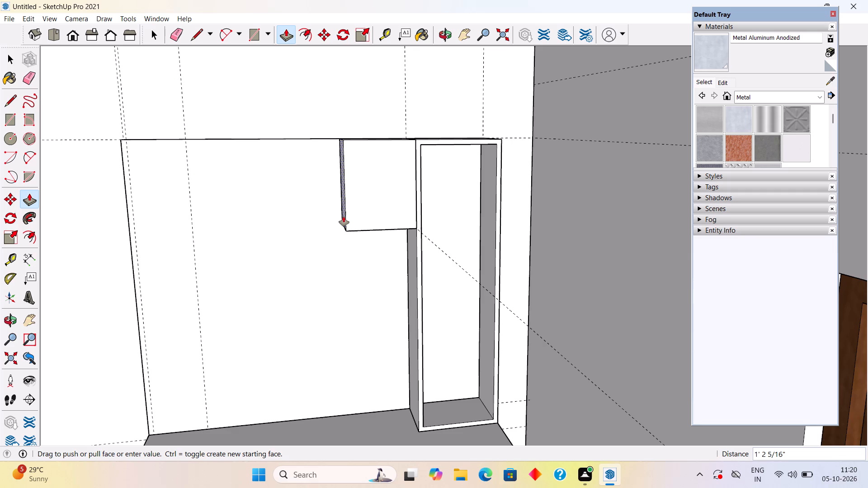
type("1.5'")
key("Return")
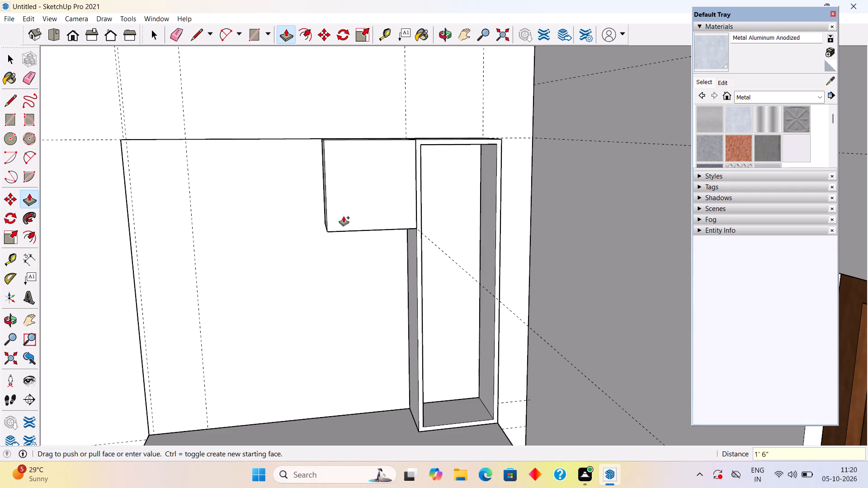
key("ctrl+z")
Pull the side rectangle out 1' along the wall panel to form the first overhead cabinet section.
left_click(412, 186)
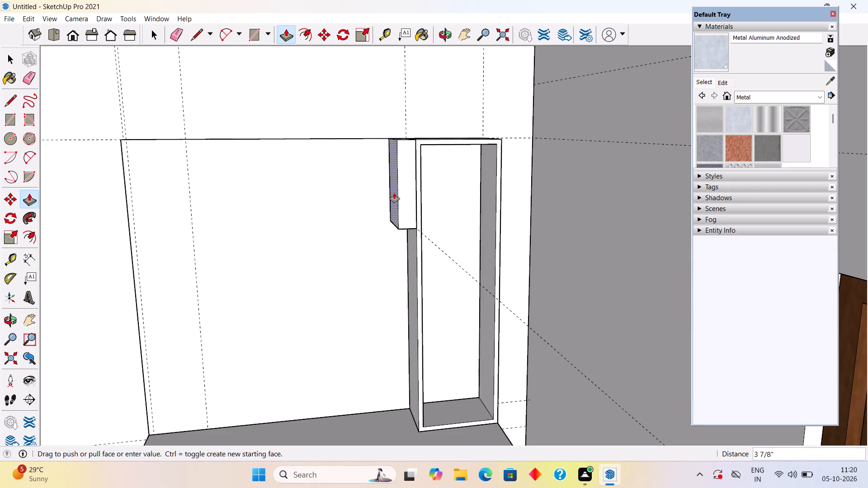
key("1")
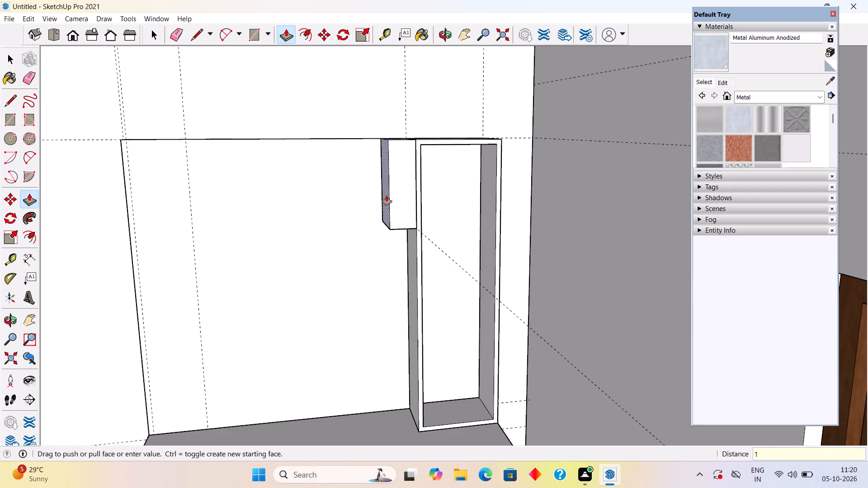
key("apostrophe")
key("Return")
Extend the overhead cabinet's end face with a separate 0.3" strip and a second 1' section, keeping the dividing edges.
middle_click_drag(375, 194, 472, 191)
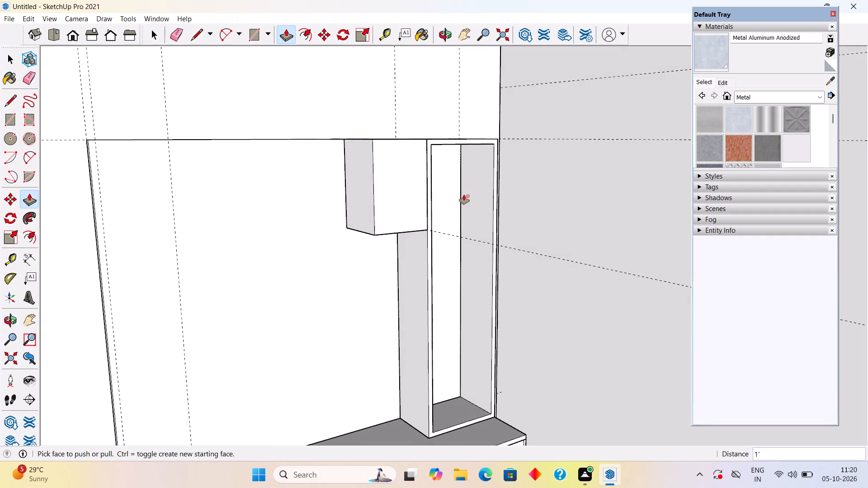
left_click(358, 200)
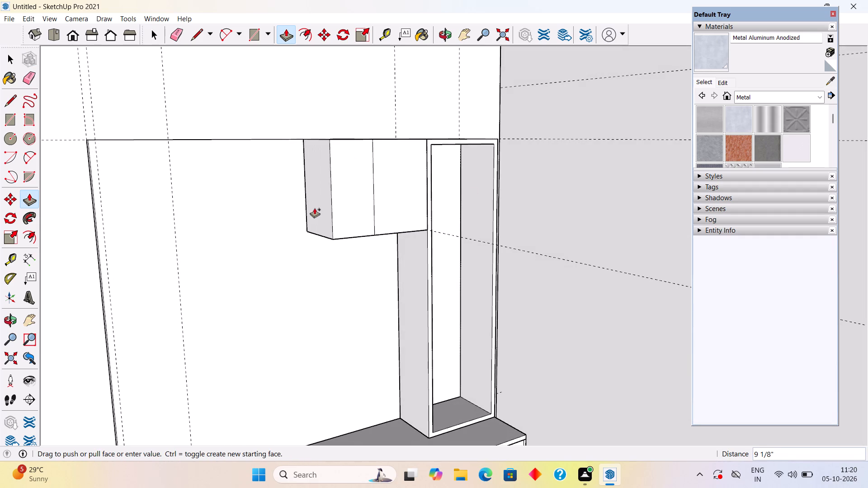
type(".3\"")
key("Return")
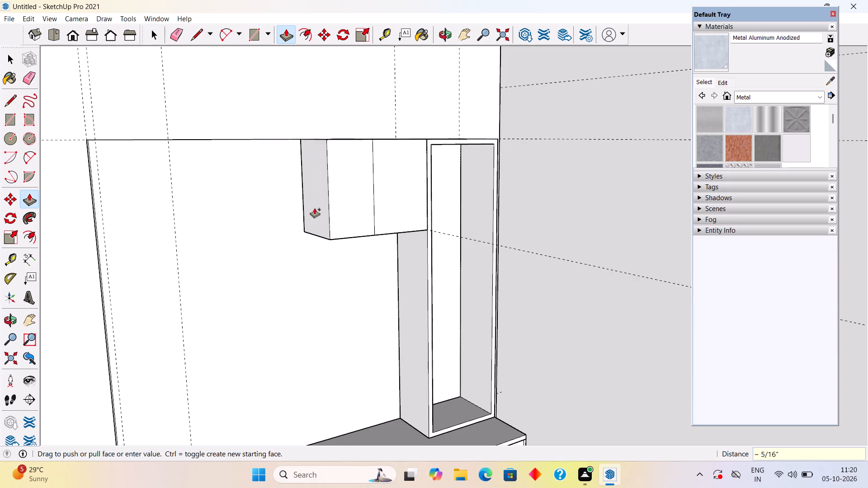
left_click(355, 196)
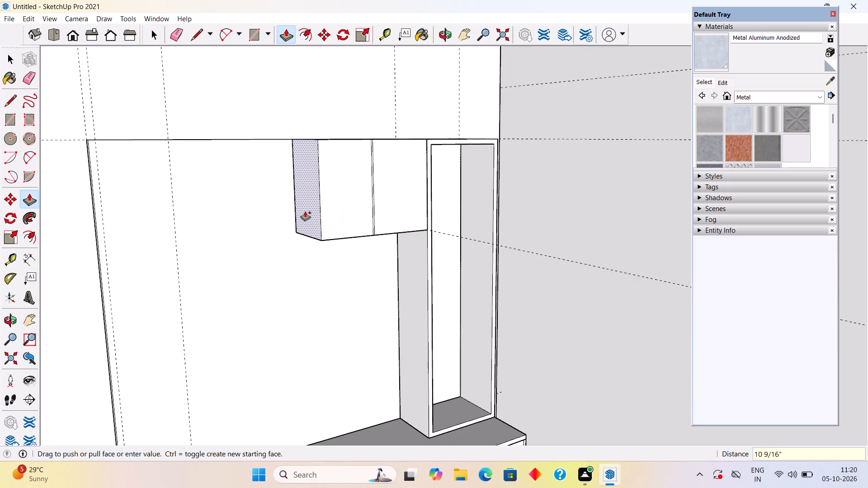
type("1'")
key("Return")
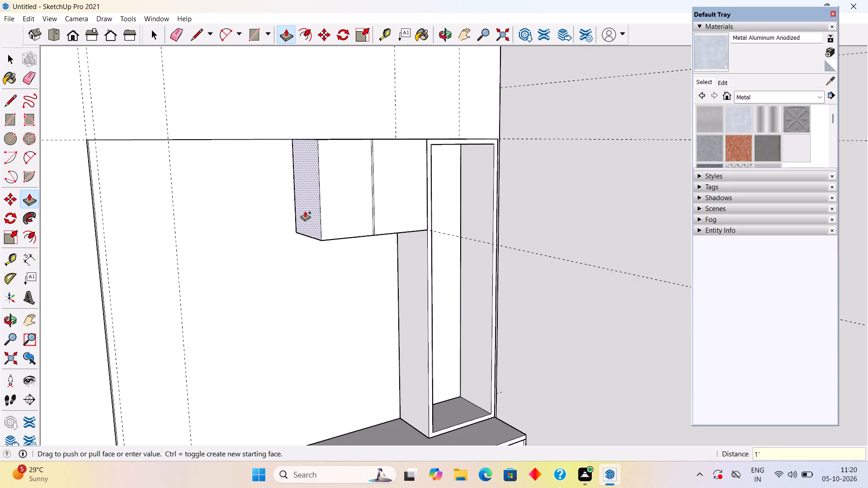
Extend the overhead cabinet's end face with another separate 0.3" strip and a third 1' section.
left_click(307, 205)
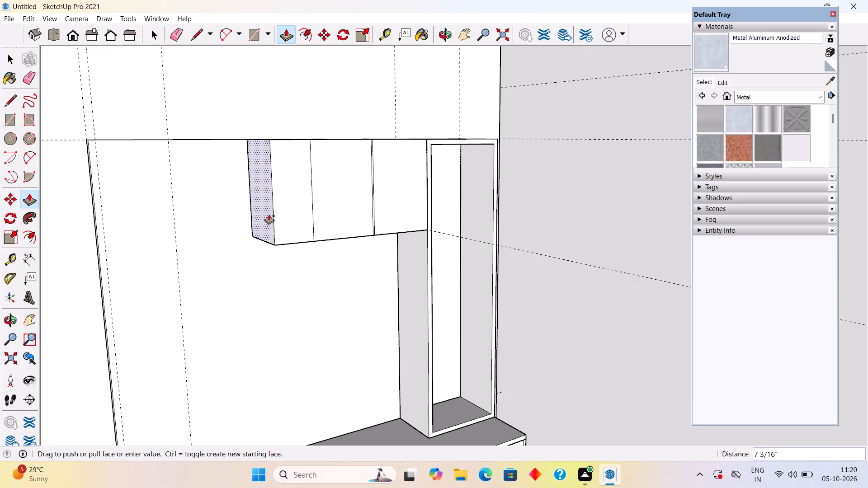
type(".3\"")
key("Return")
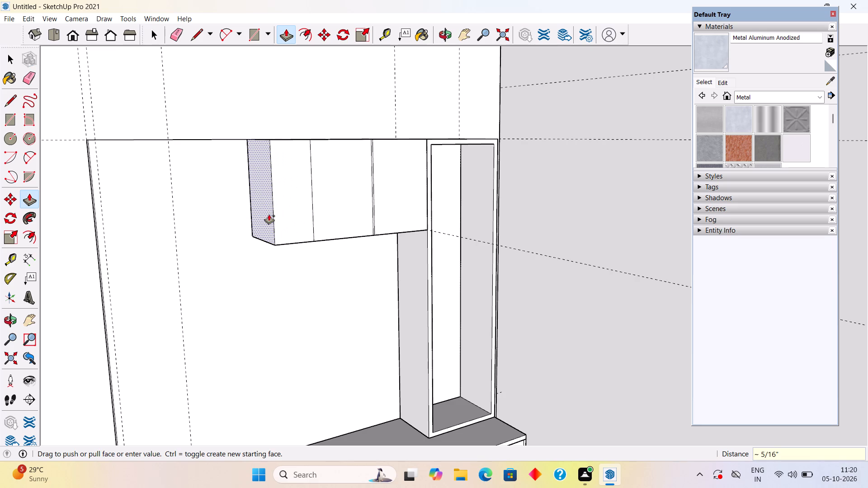
left_click(294, 206)
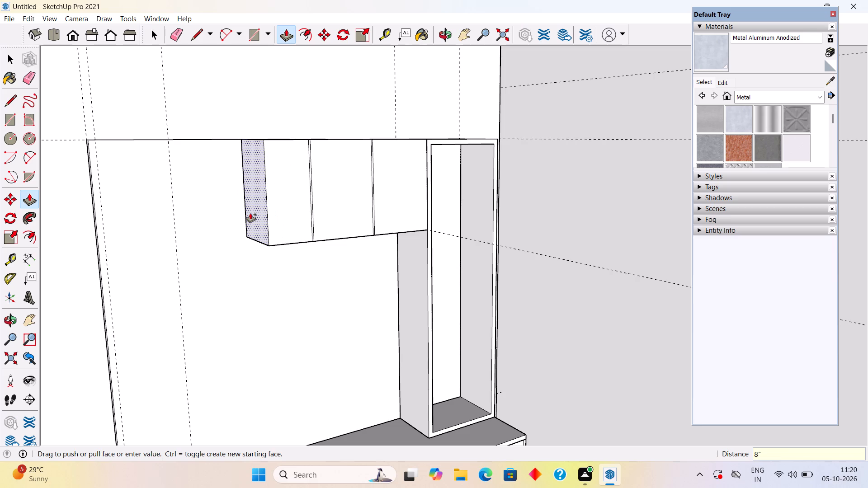
type("1'")
key("Return")
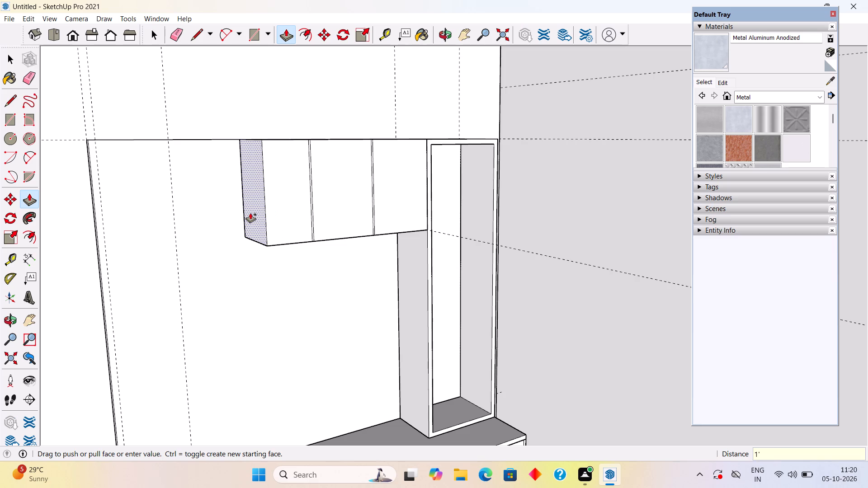
Extend the overhead cabinet's end face with a separate 0.3" strip and a fourth section about 9 3/16" wide, up to the guide line.
left_click(239, 222)
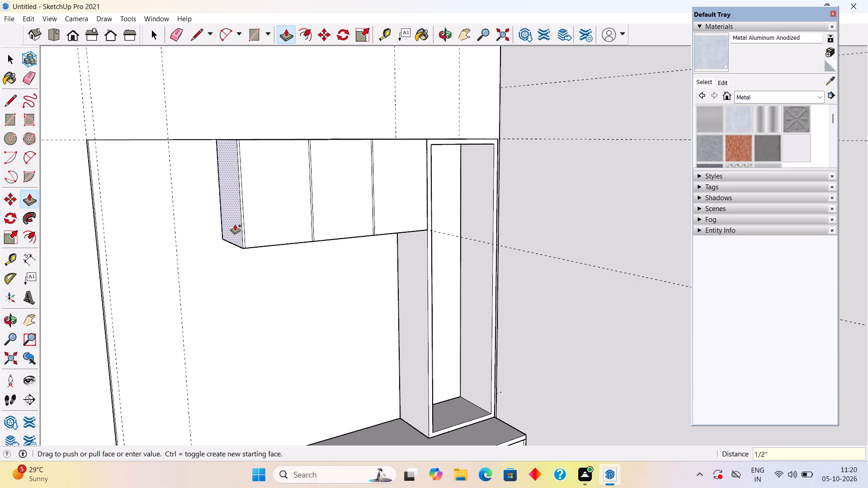
type(".3\"")
key("Return")
left_click(232, 227)
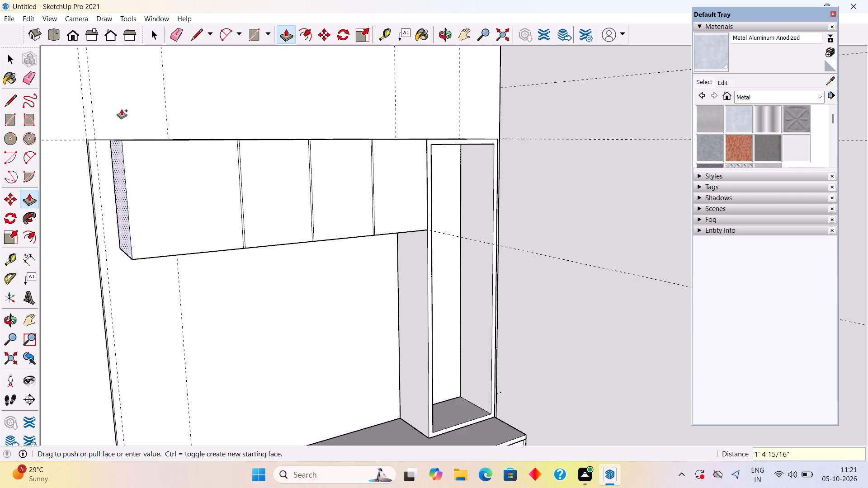
left_click(168, 85)
Examine the overhead cabinet and the rest of the wall unit from above and from the front of the room.
middle_click_drag(421, 304, 399, 307)
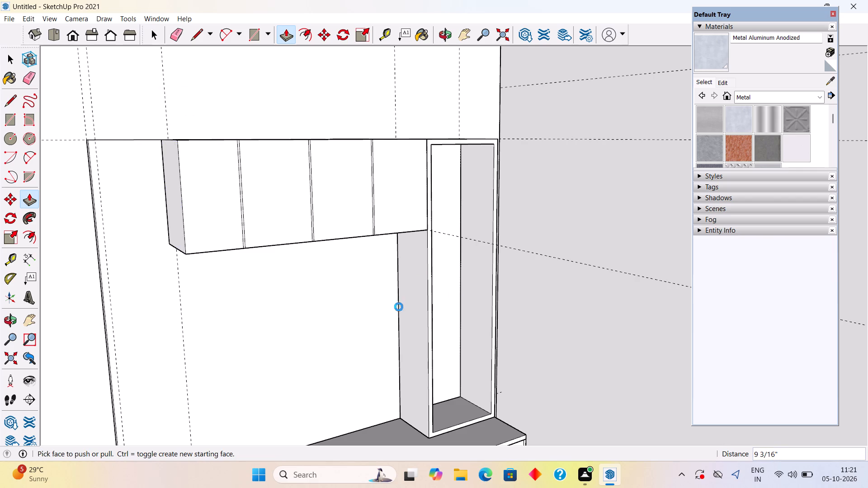
middle_click_drag(399, 307, 263, 323)
scroll(264, 323, "down", 4)
middle_click_drag(194, 259, 331, 218)
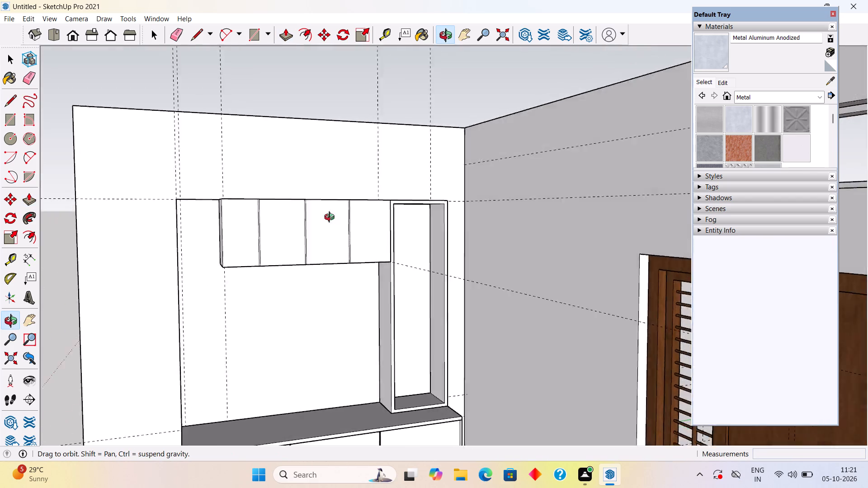
middle_click_drag(331, 218, 481, 400)
scroll(276, 392, "up", 3)
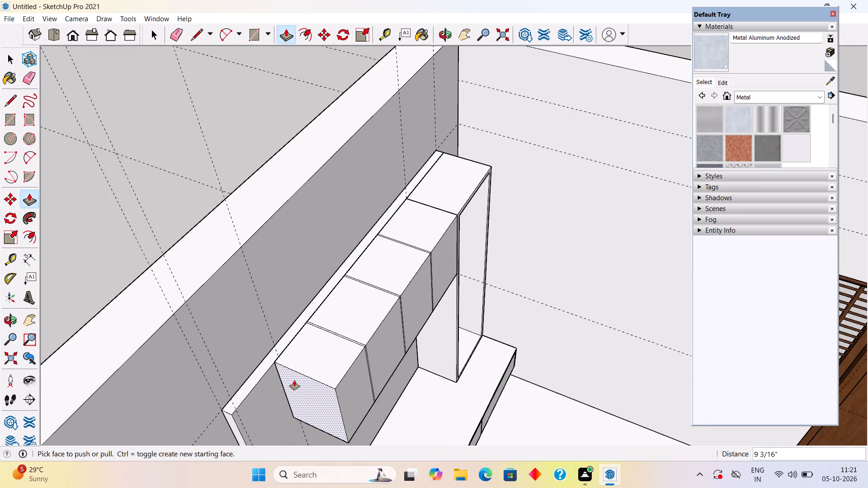
scroll(294, 380, "down", 4)
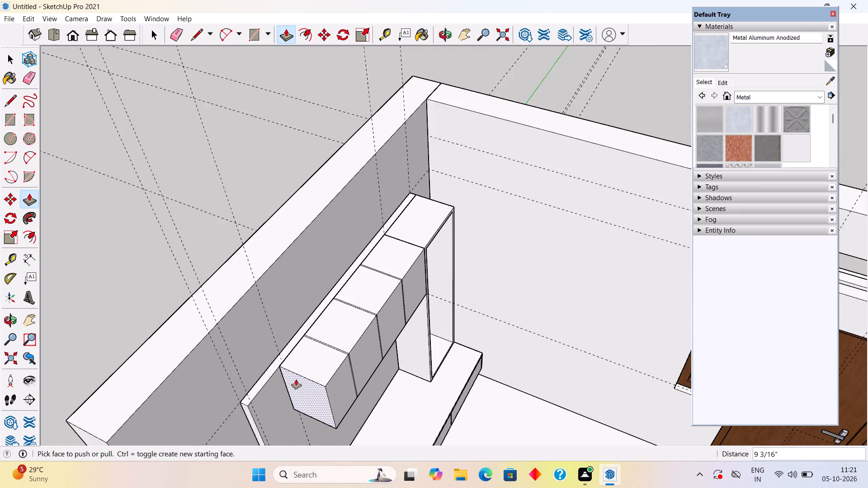
scroll(298, 375, "down", 5)
middle_click_drag(292, 345, 239, 222)
scroll(288, 334, "down", 1)
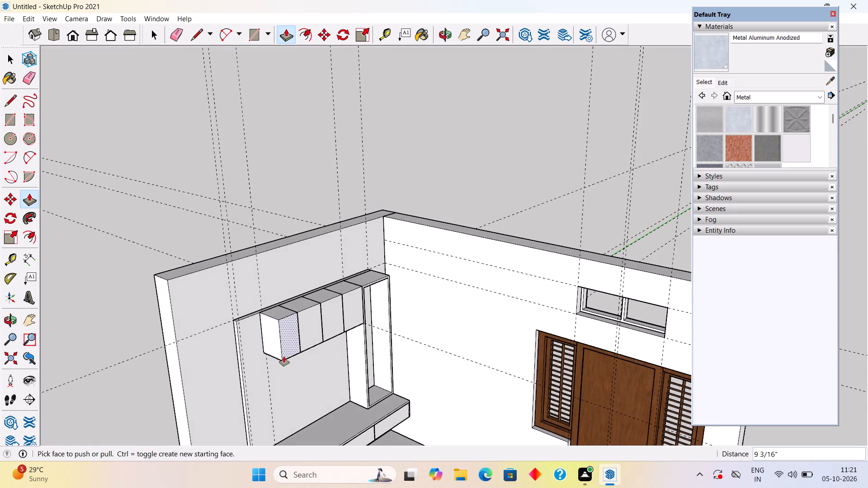
middle_click_drag(275, 332, 218, 238)
scroll(227, 242, "down", 3)
middle_click_drag(261, 338, 143, 372)
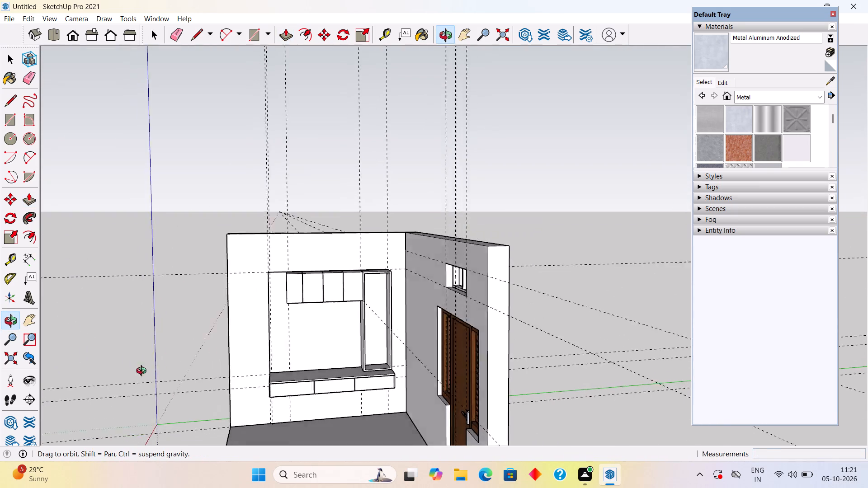
middle_click_drag(143, 372, 127, 380)
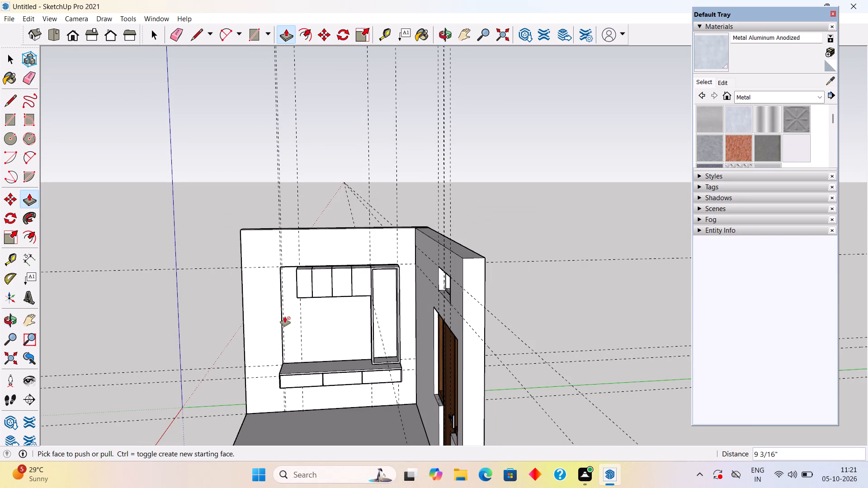
Extend the fourth overhead cabinet section's end face outward by 0.3".
scroll(285, 317, "up", 8)
middle_click_drag(301, 277, 440, 258)
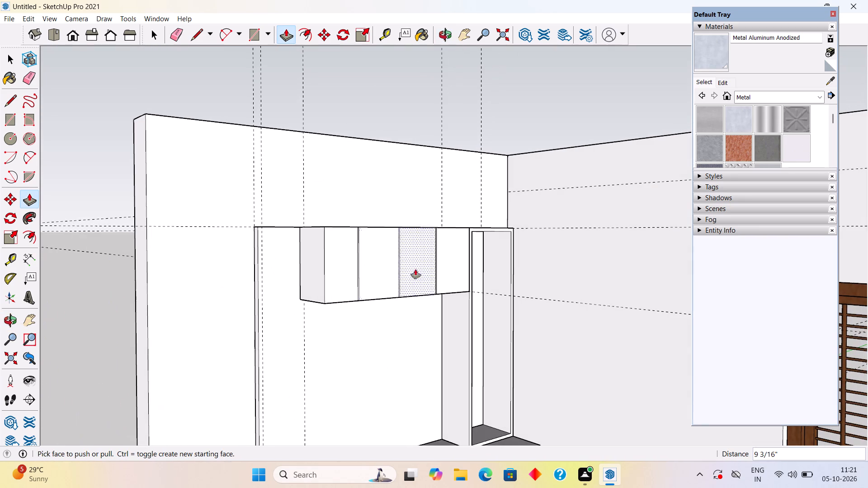
left_click(321, 269)
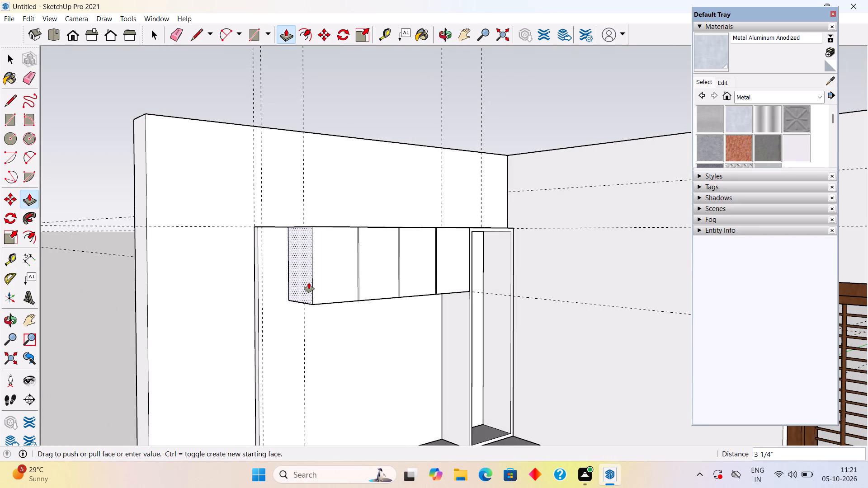
type(".3\"")
key("Return")
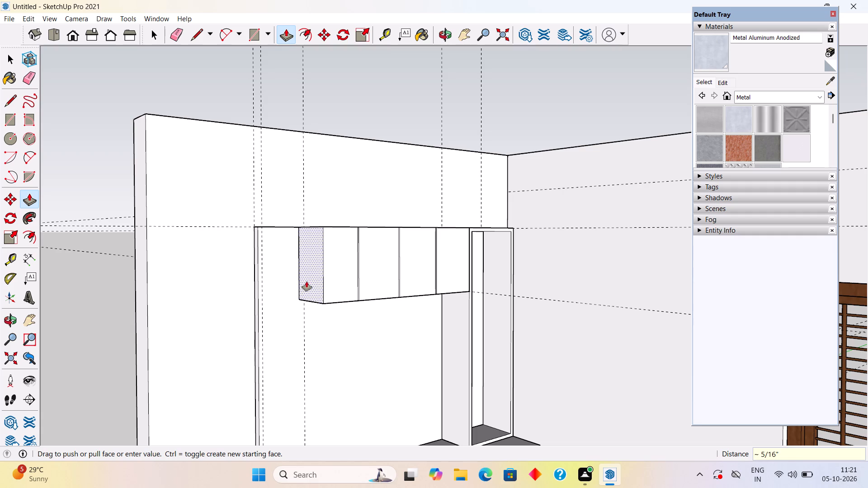
Extend the cabinet's end face with a separate 0.3" strip and a fifth section about 10 5/16" wide, reaching the wall panel's edge.
left_click(307, 281)
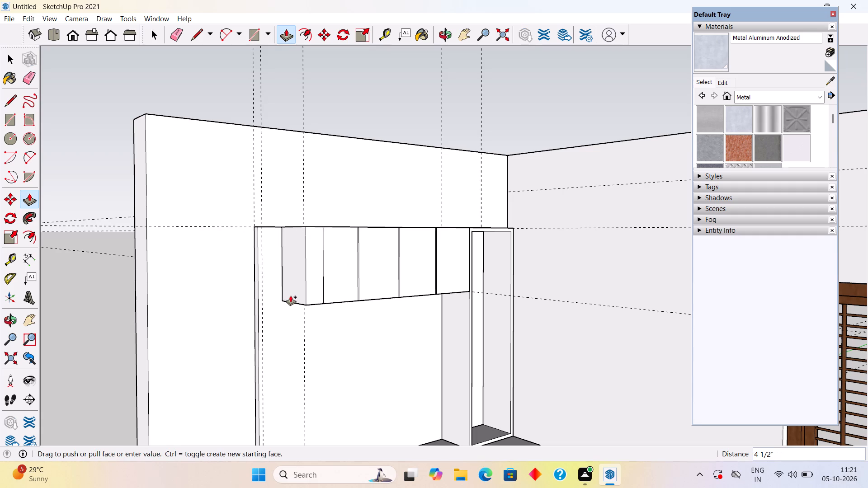
type(".3\"")
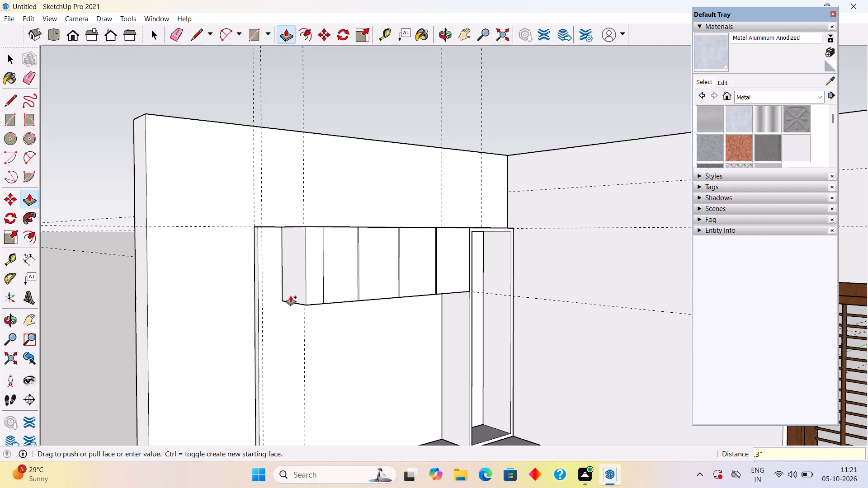
key("Return")
left_click(303, 276)
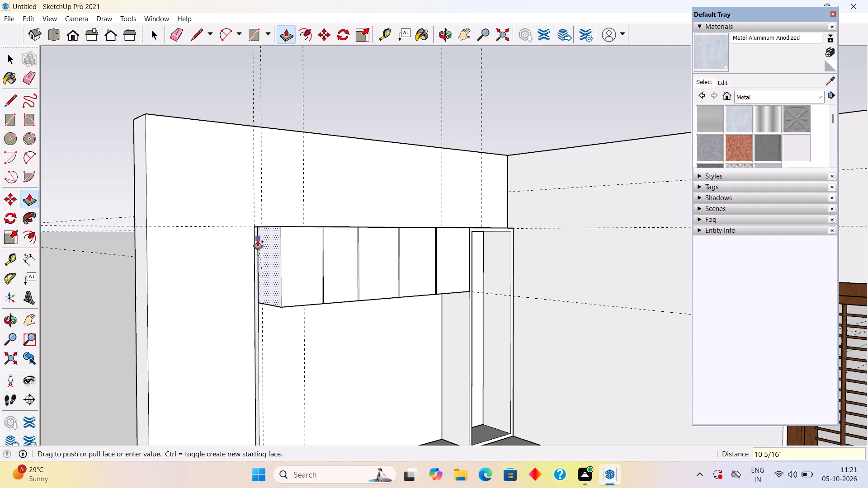
left_click(257, 253)
key("space")
Push/Pull the front face of the narrow divider strip nearest the tall shelf box by 0.3".
middle_click_drag(355, 253, 269, 267)
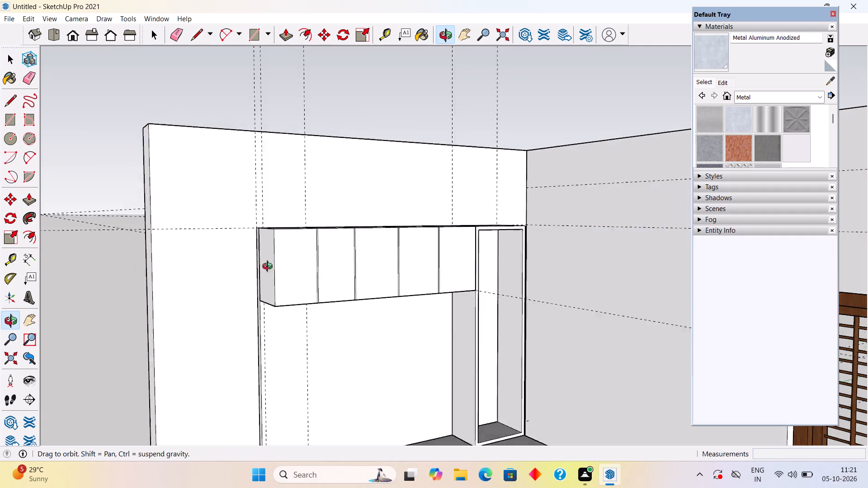
middle_click_drag(269, 267, 139, 287)
scroll(139, 287, "down", 3)
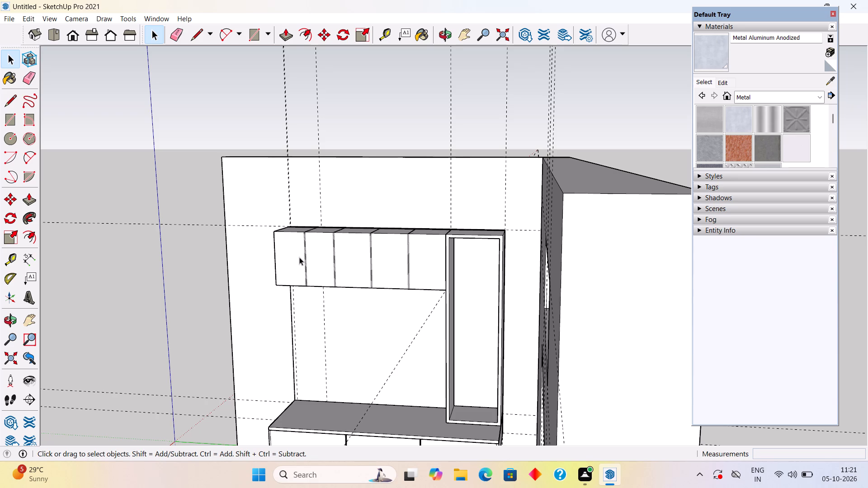
scroll(299, 257, "up", 9)
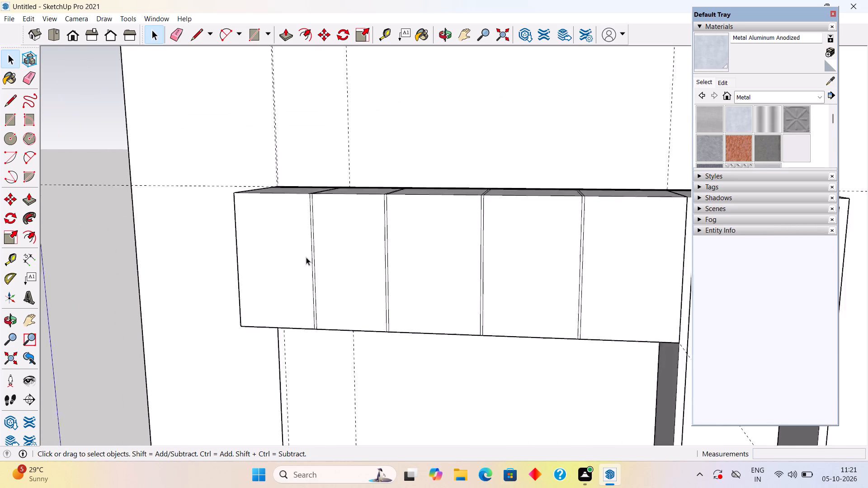
scroll(306, 257, "up", 2)
middle_click_drag(307, 268, 322, 425)
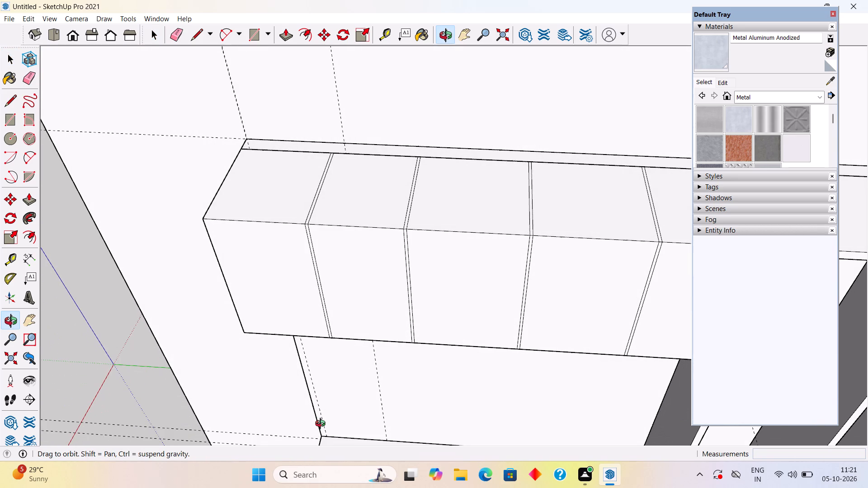
middle_click_drag(322, 425, 328, 380)
scroll(328, 380, "down", 1)
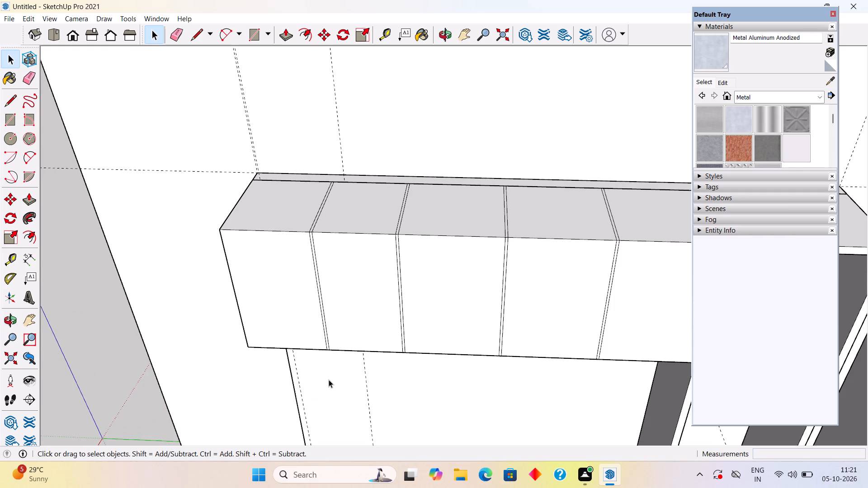
scroll(317, 303, "down", 3)
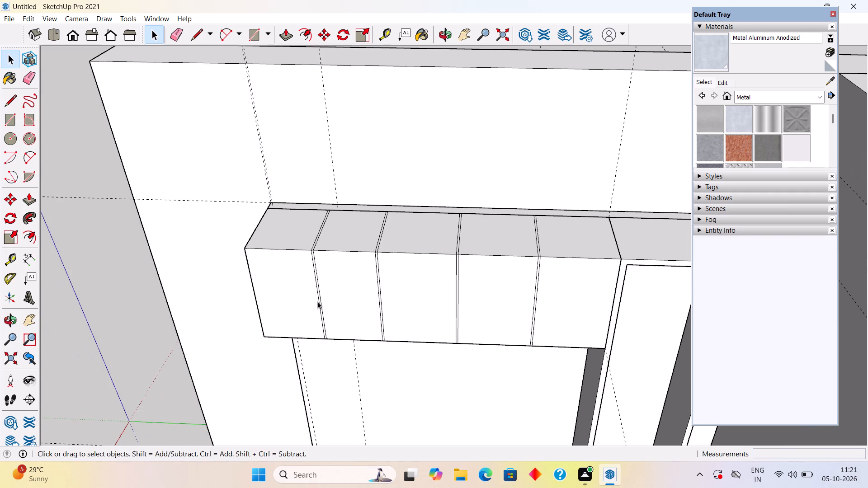
scroll(533, 314, "up", 2)
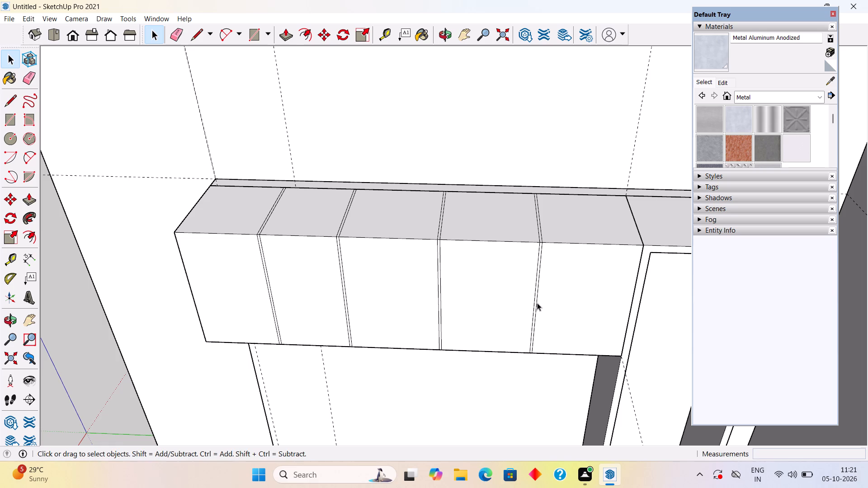
key("p")
left_click(537, 296)
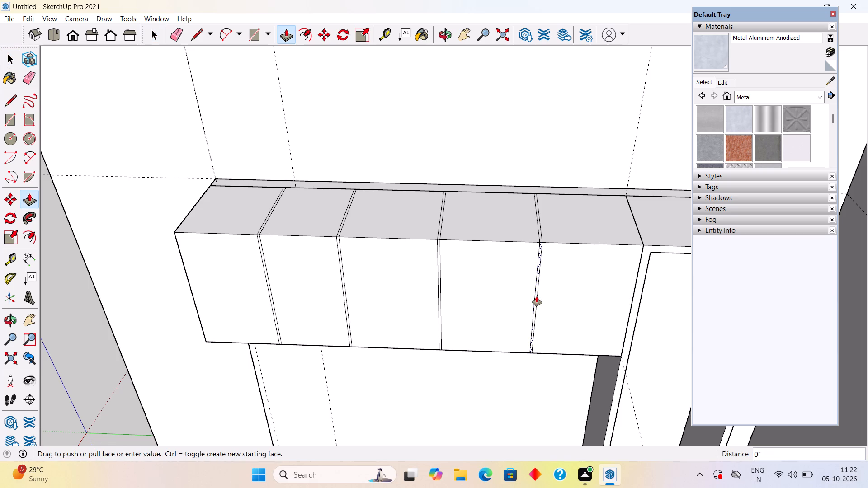
type(".3\"")
key("Return")
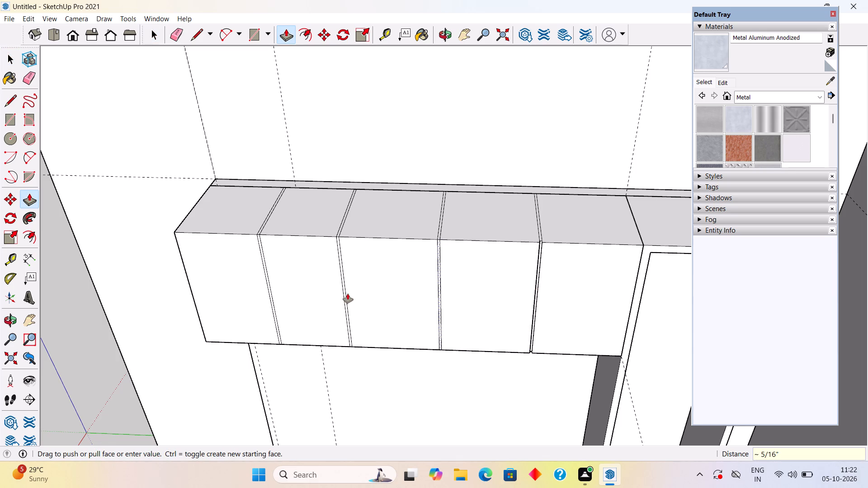
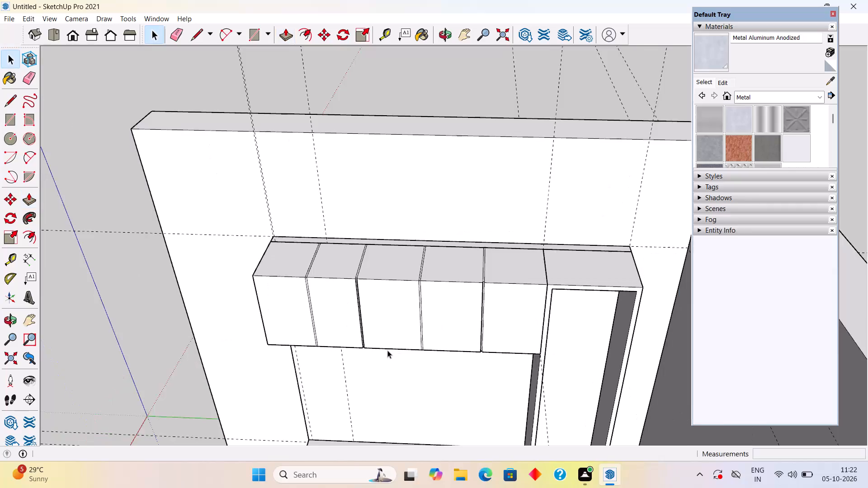
Offset the front face outline of the overhead cabinet section farthest from the tall shelf box inward by 0.5".
middle_click_drag(393, 362, 488, 221)
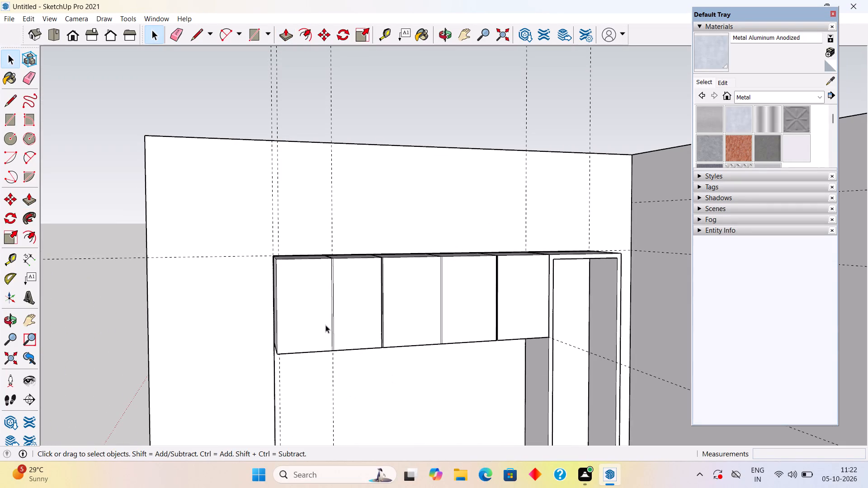
key("r")
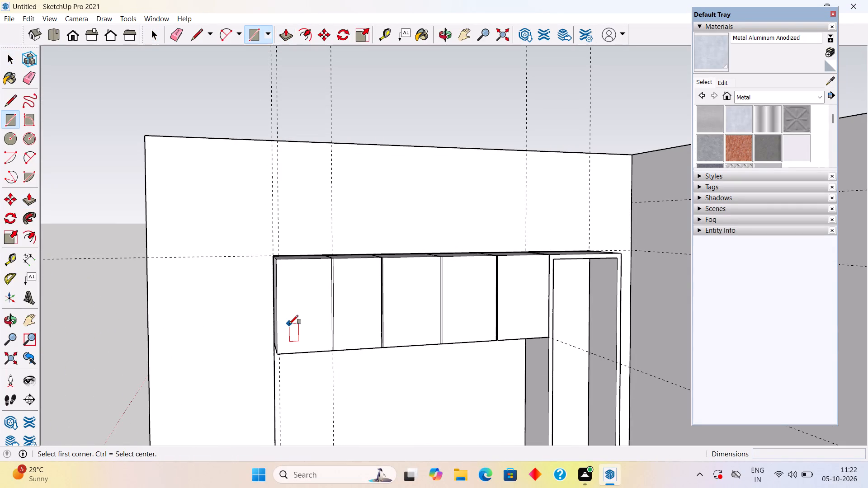
key("space")
type("f")
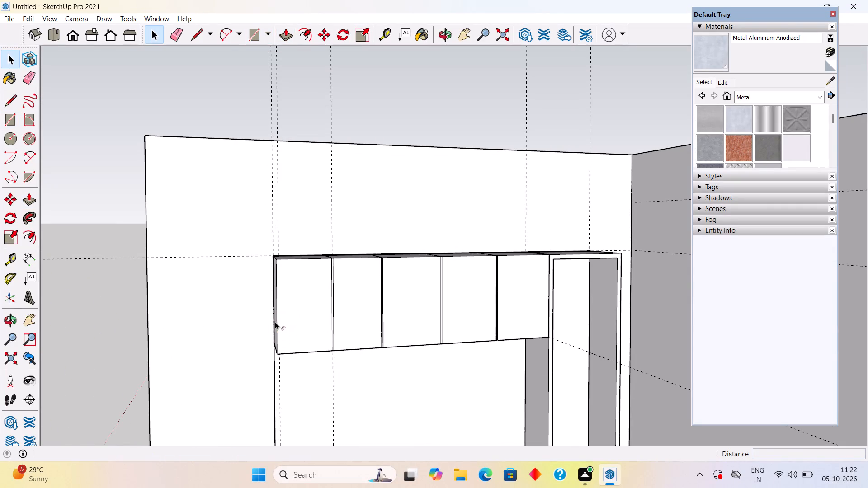
left_click(281, 325)
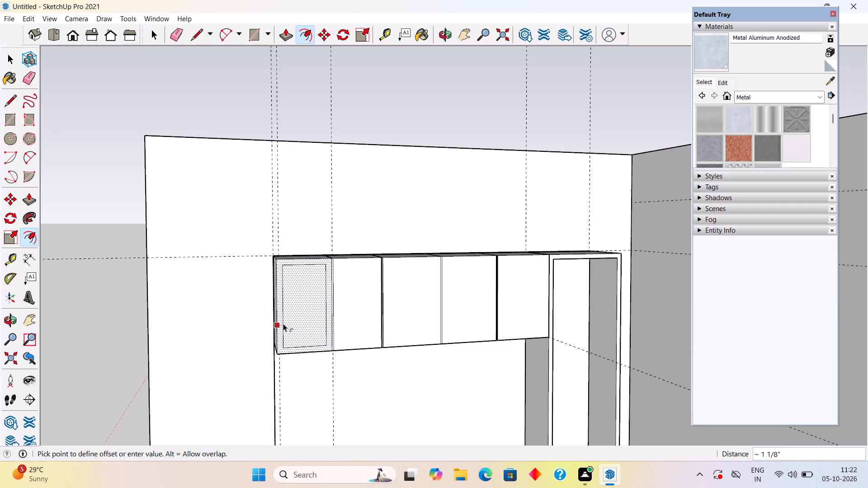
key("1")
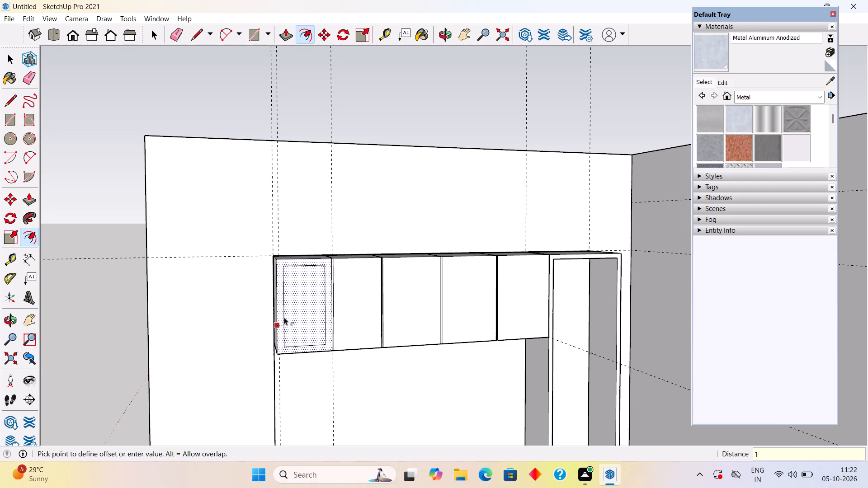
key("BackSpace")
type(".5\"")
key("Return")
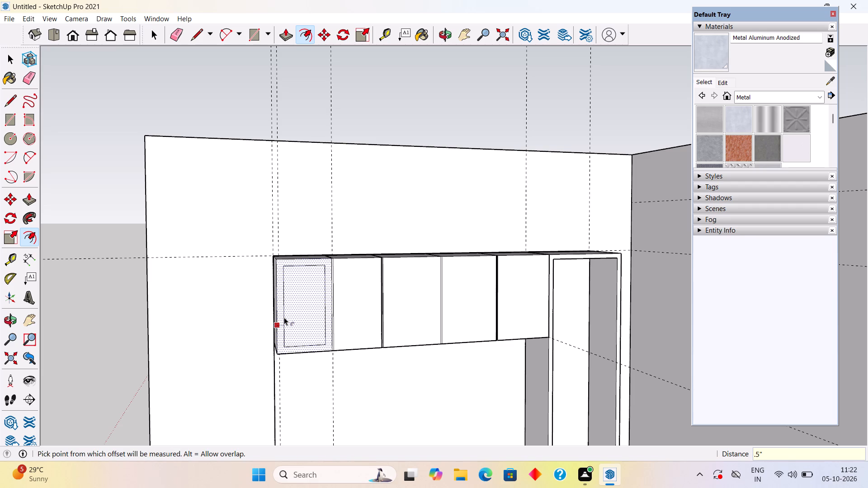
key("space")
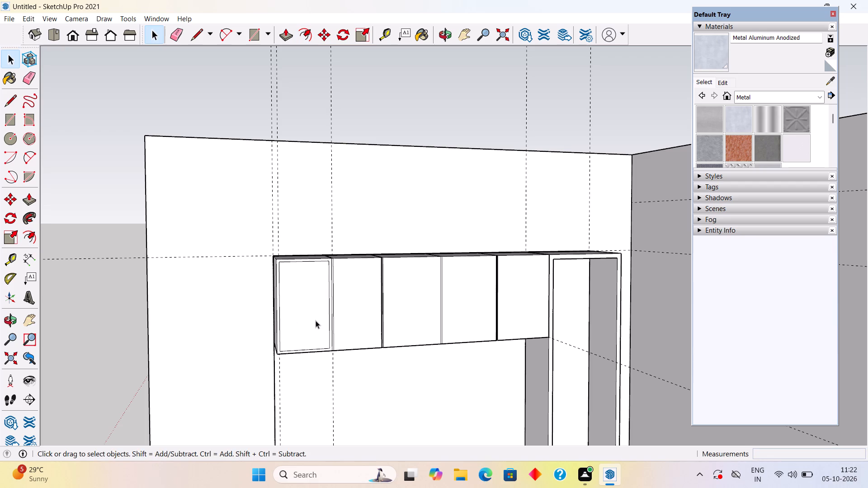
Delete the inset front face of that end cabinet section and the back face behind it to open the compartment.
left_click(316, 320)
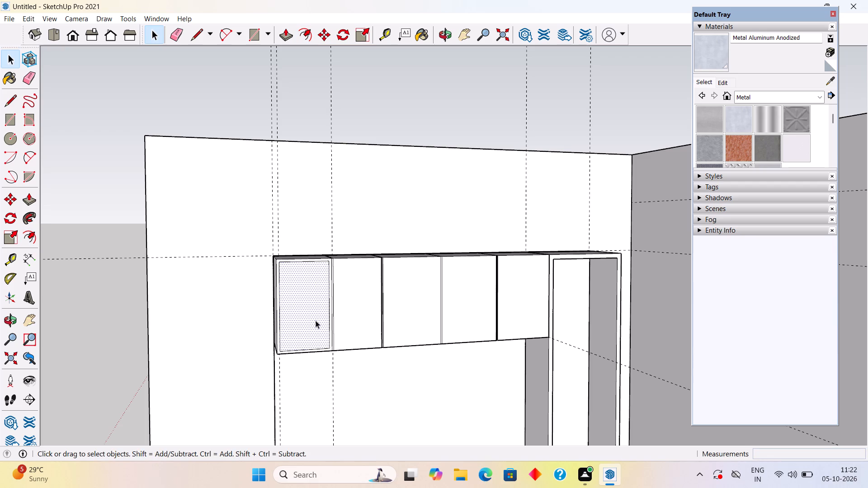
key("Delete")
scroll(335, 328, "down", 1)
middle_click_drag(284, 321, 241, 330)
scroll(242, 329, "down", 3)
scroll(319, 338, "up", 4)
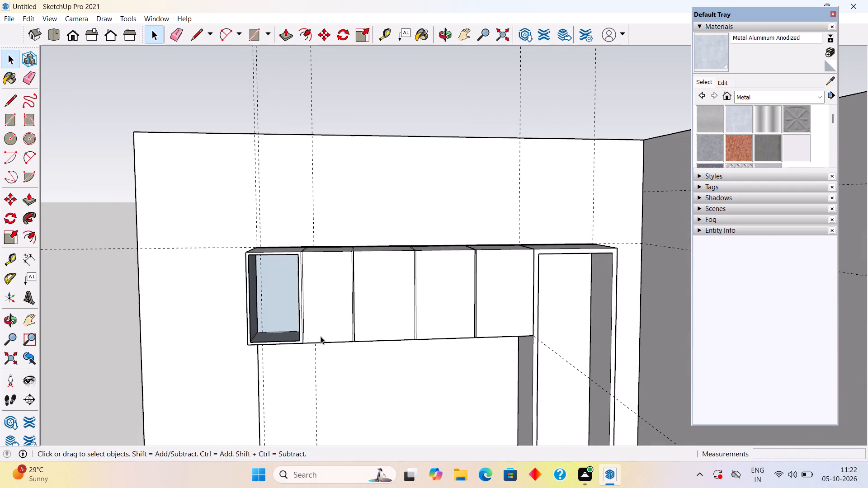
double_click(338, 302)
left_click(283, 306)
key("Delete")
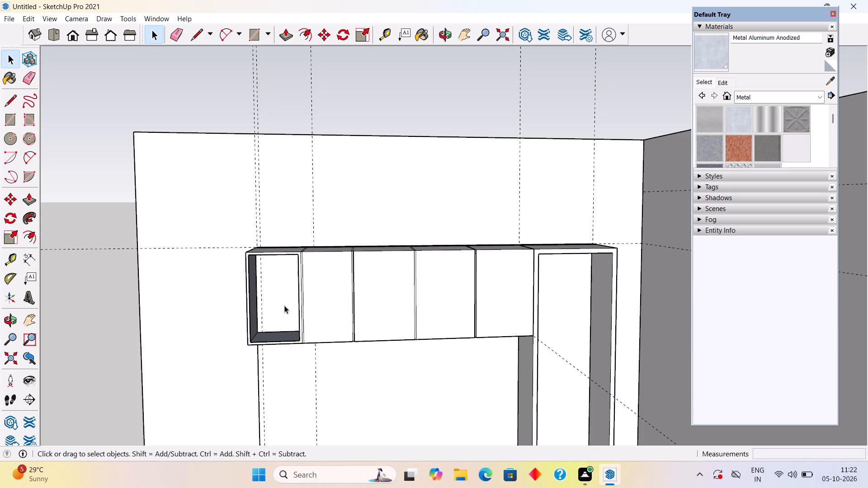
Make the entire overhead cabinet with all its sections and divider strips into a group.
scroll(305, 312, "down", 2)
triple_click(345, 309)
right_click(345, 309)
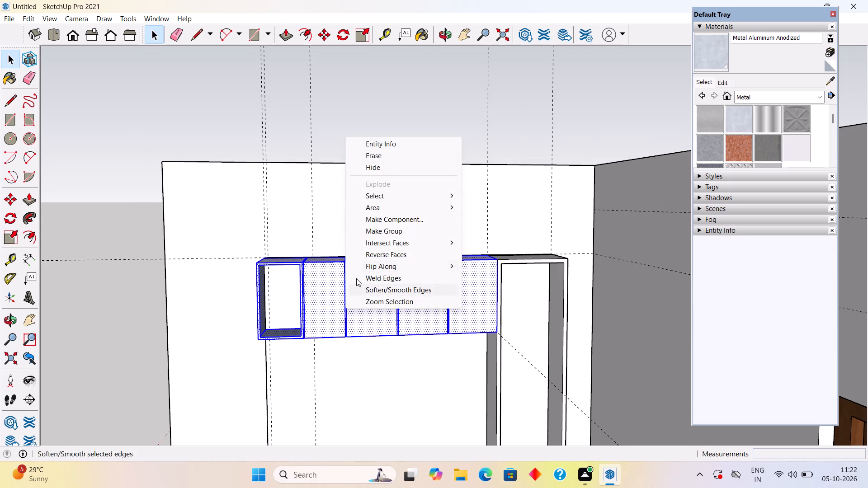
left_click(371, 231)
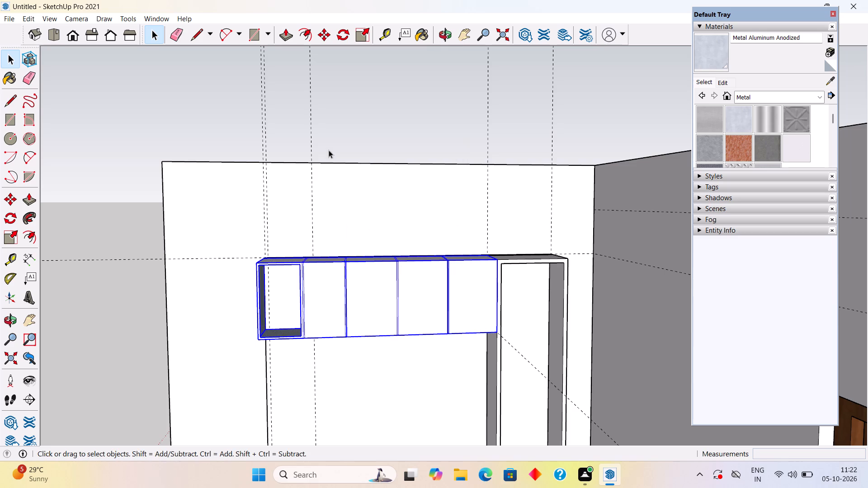
left_click(330, 133)
Inside the cabinet group, Push/Pull the open compartment's divider-side inner wall flush with the frame's inner edge.
middle_click_drag(376, 303, 488, 303)
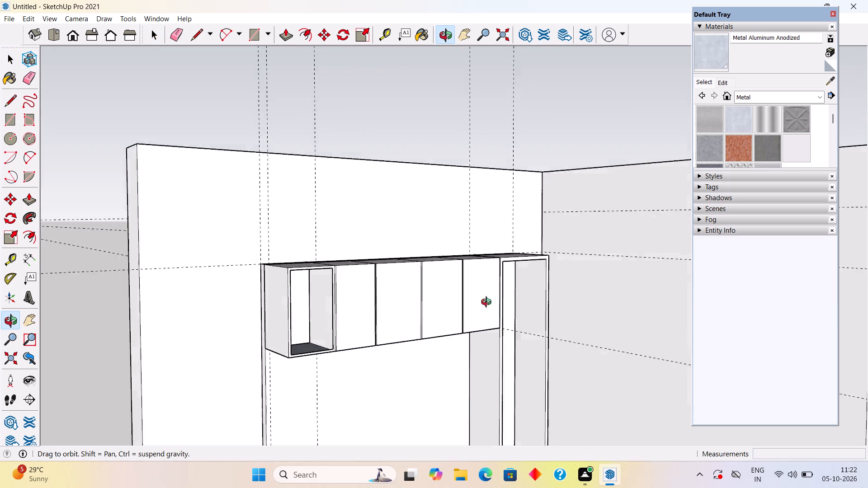
middle_click_drag(488, 303, 398, 313)
middle_click_drag(271, 319, 364, 297)
scroll(289, 325, "up", 5)
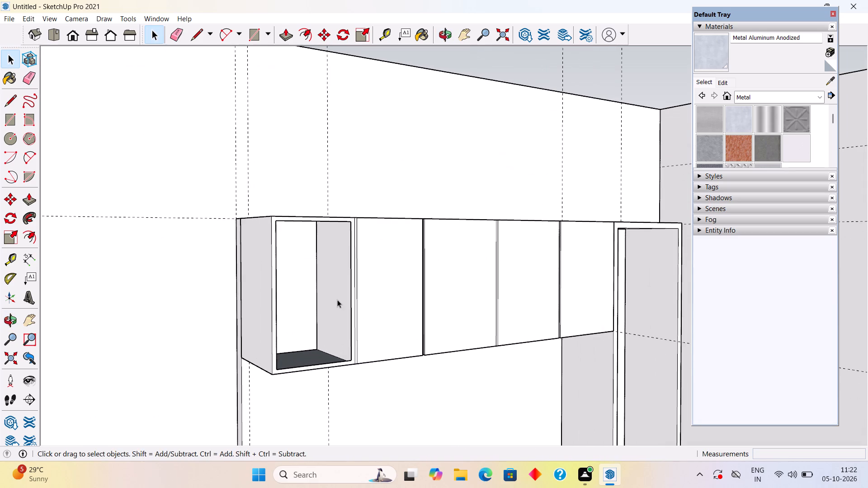
left_click(338, 299)
triple_click(338, 299)
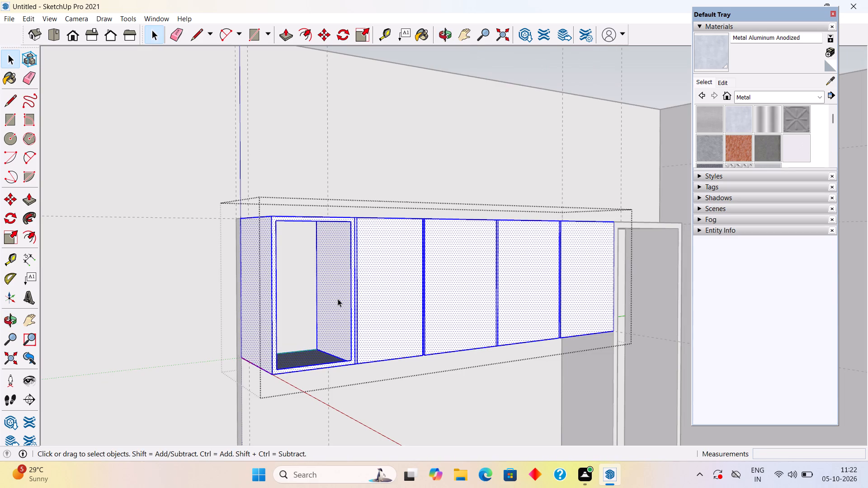
key("p")
left_click(339, 298)
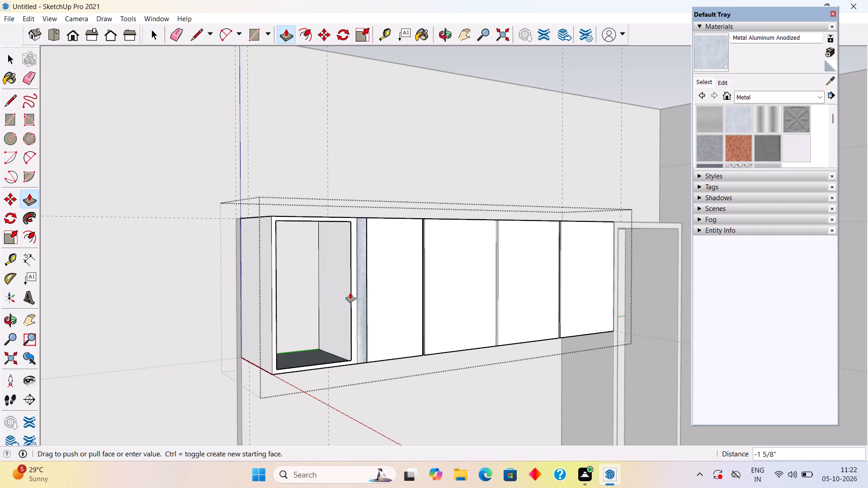
left_click(351, 292)
key("space")
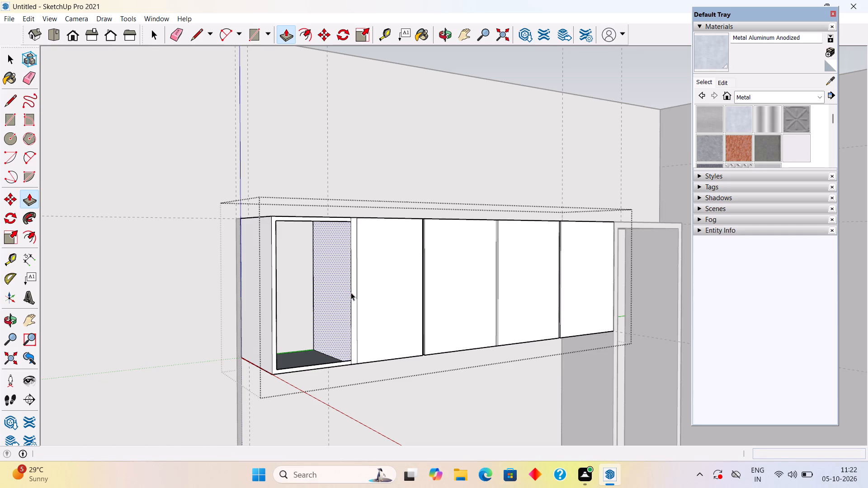
middle_click_drag(350, 293, 260, 317)
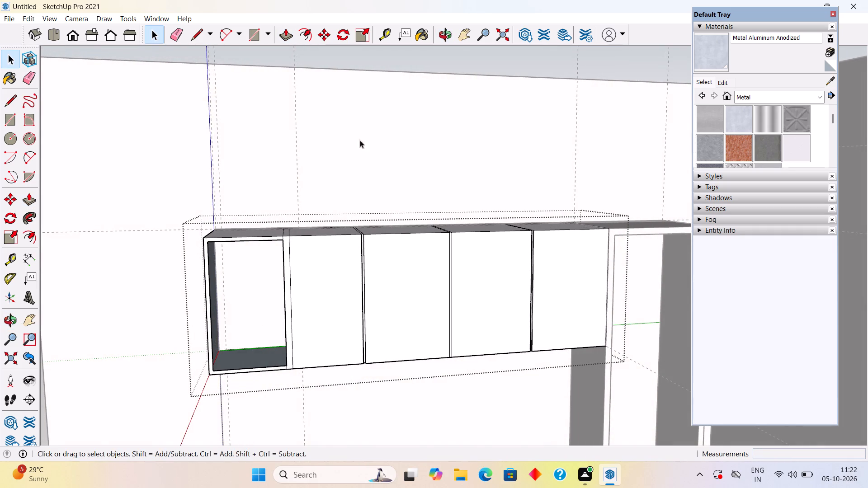
left_click(349, 108)
Examine the whole wall unit and the adjoining door wall from the front, below and a distance.
scroll(387, 258, "down", 4)
scroll(382, 319, "down", 3)
middle_click_drag(364, 285, 350, 269)
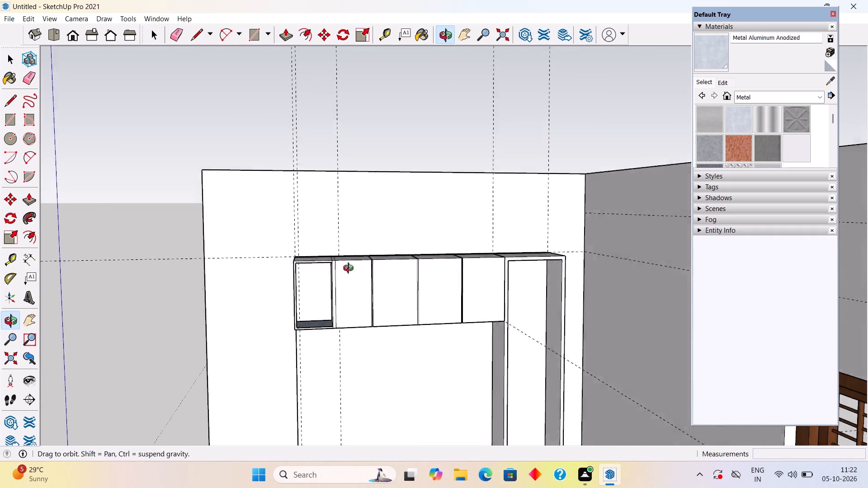
middle_click_drag(350, 269, 320, 265)
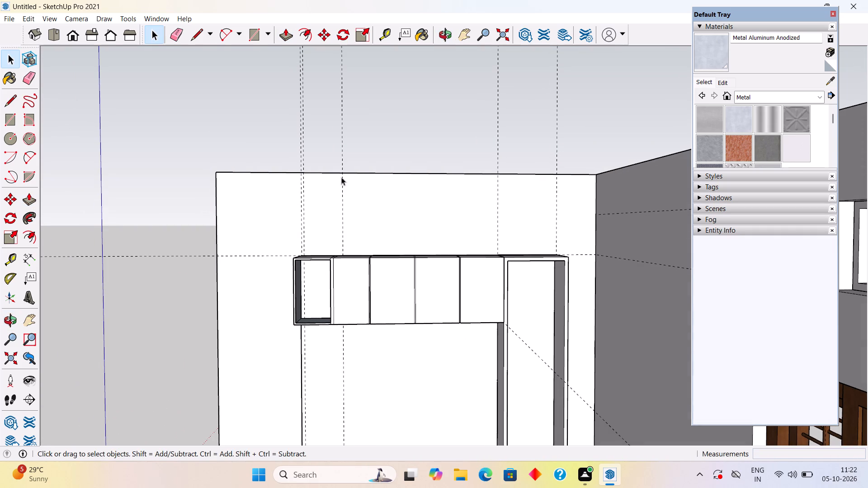
left_click(343, 155)
left_click(455, 135)
scroll(475, 382, "down", 12)
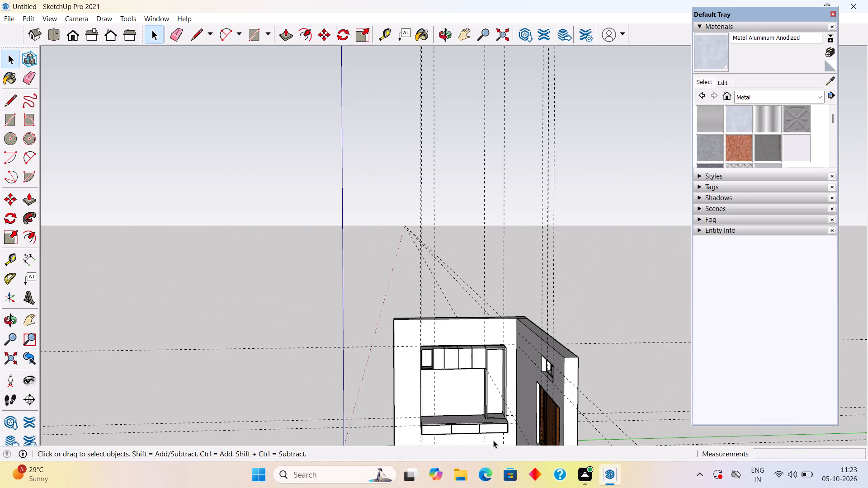
scroll(495, 444, "up", 12)
middle_click_drag(465, 404, 427, 378)
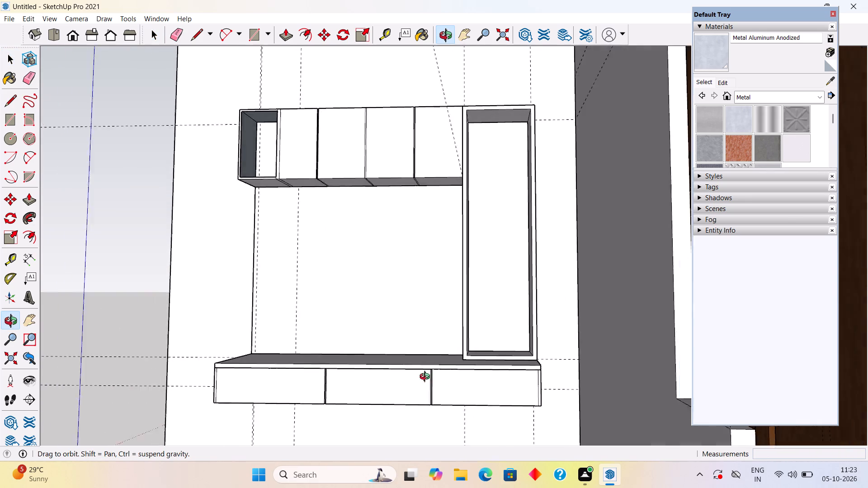
middle_click_drag(427, 378, 367, 398)
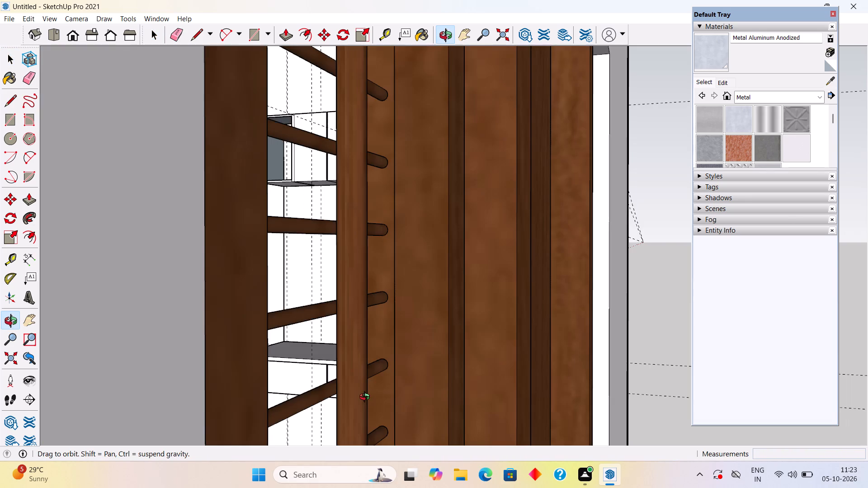
middle_click_drag(367, 398, 411, 398)
scroll(411, 398, "down", 8)
middle_click_drag(423, 388, 466, 380)
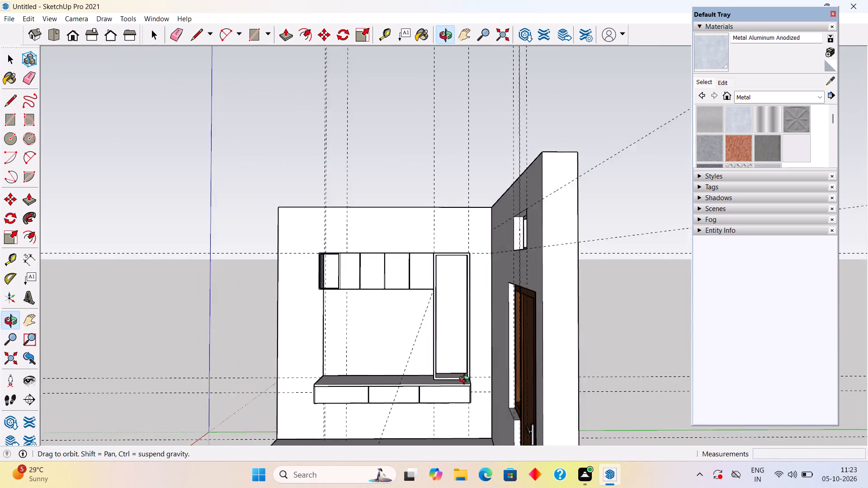
middle_click_drag(466, 380, 477, 392)
Place a horizontal guide on the wall panel 1' below the overhead cabinet's bottom edge.
scroll(354, 353, "up", 5)
middle_click_drag(358, 233, 364, 141)
scroll(377, 273, "up", 1)
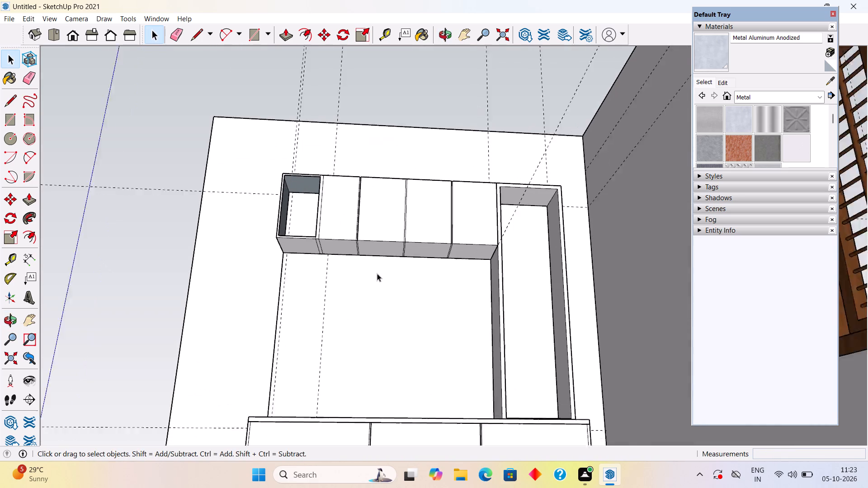
scroll(377, 273, "up", 1)
key("t")
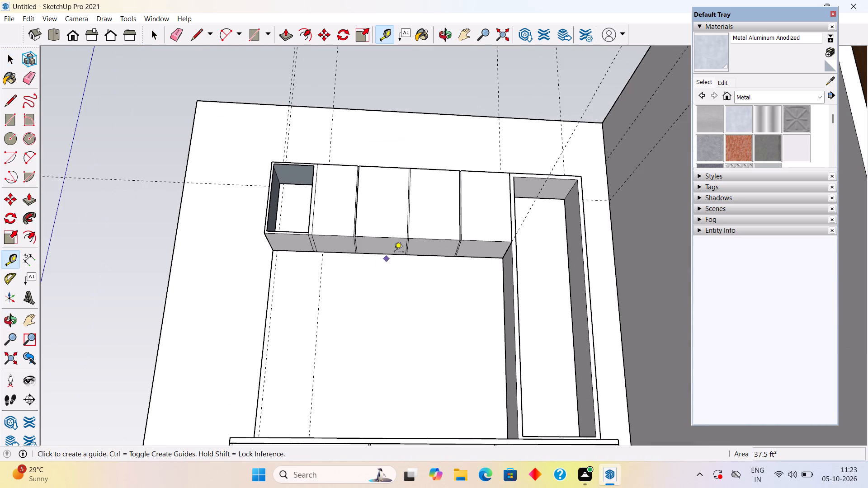
left_click(395, 257)
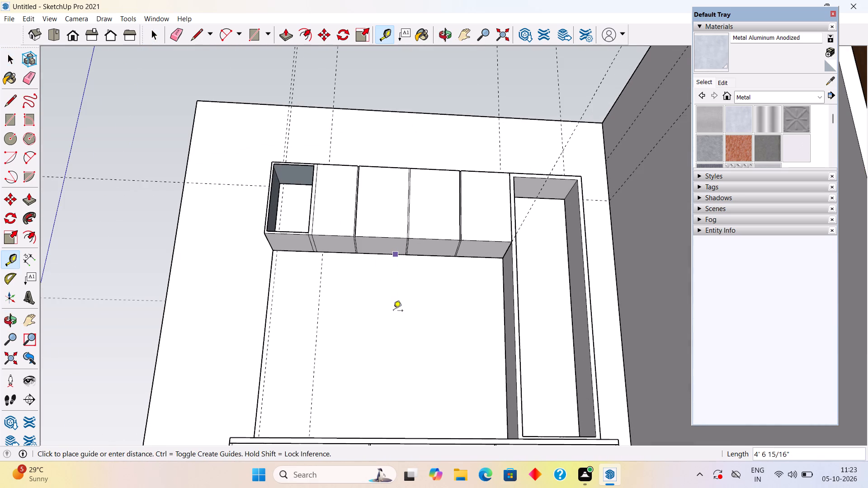
type("1'")
key("Return")
Add a second horizontal guide 2" below the first one on the wall panel.
middle_click_drag(408, 273, 408, 359)
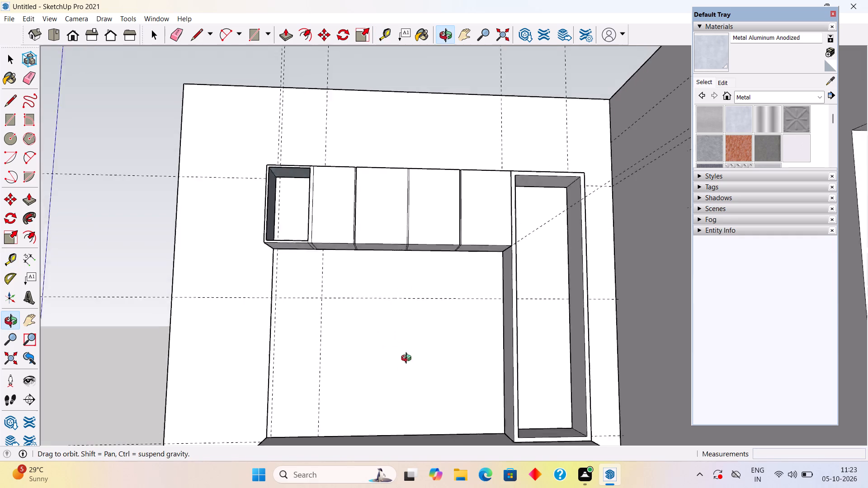
middle_click_drag(408, 359, 428, 428)
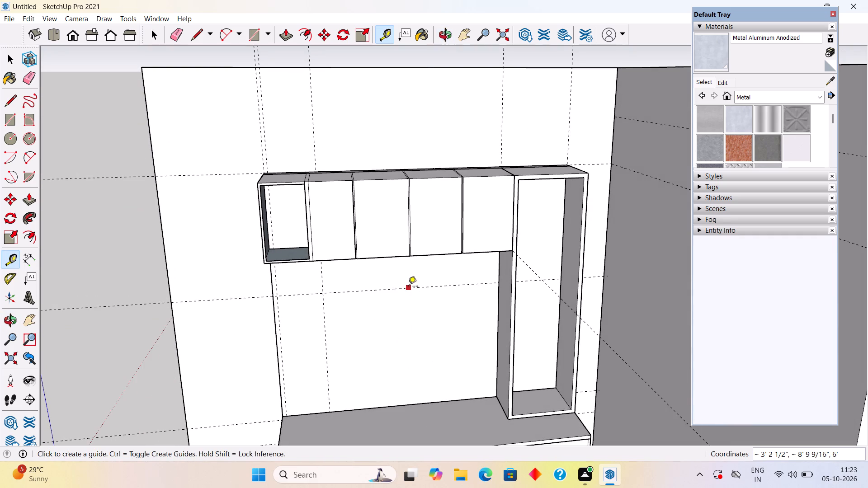
left_click(408, 287)
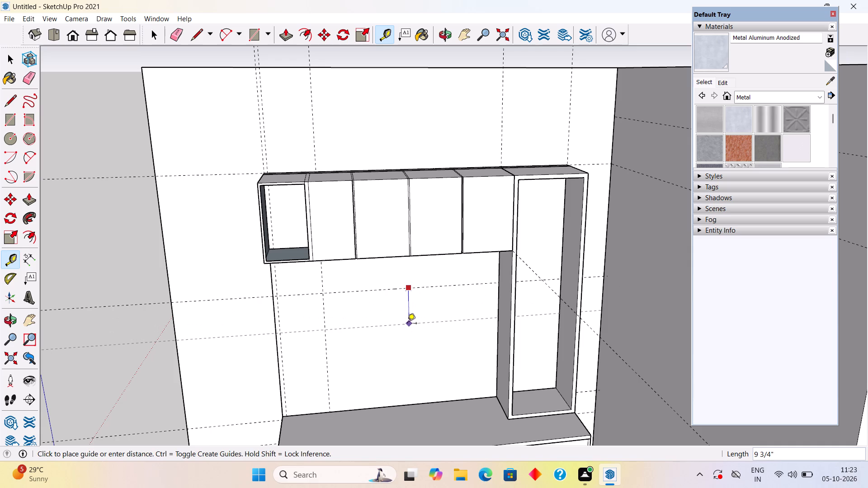
type("2\"")
key("Return")
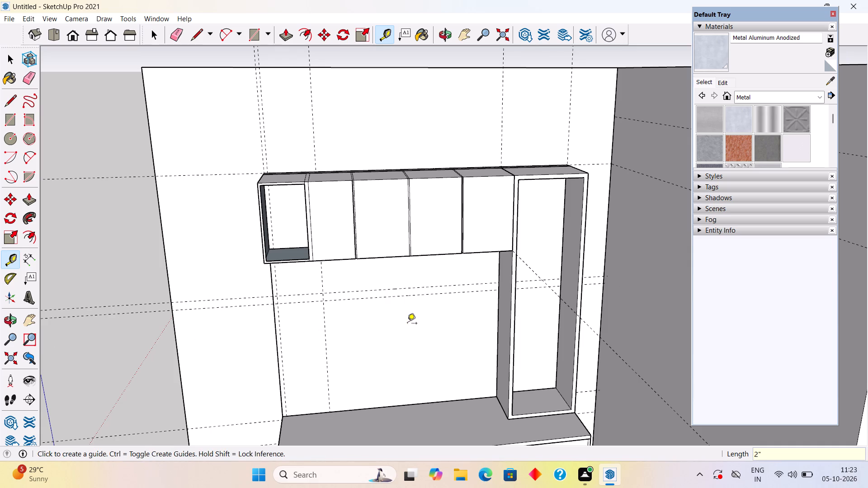
key("space")
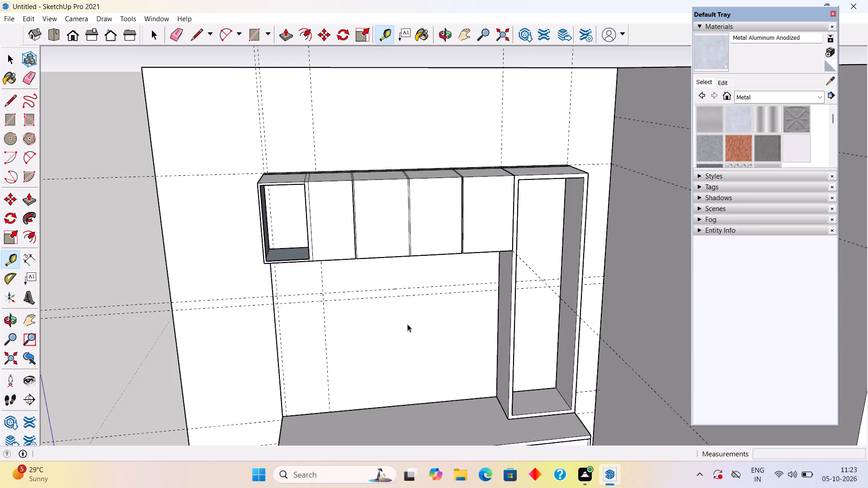
Draw a 2" by 4' 9" rectangle between the two horizontal guides, from the panel's free edge to the tall shelf box.
key("r")
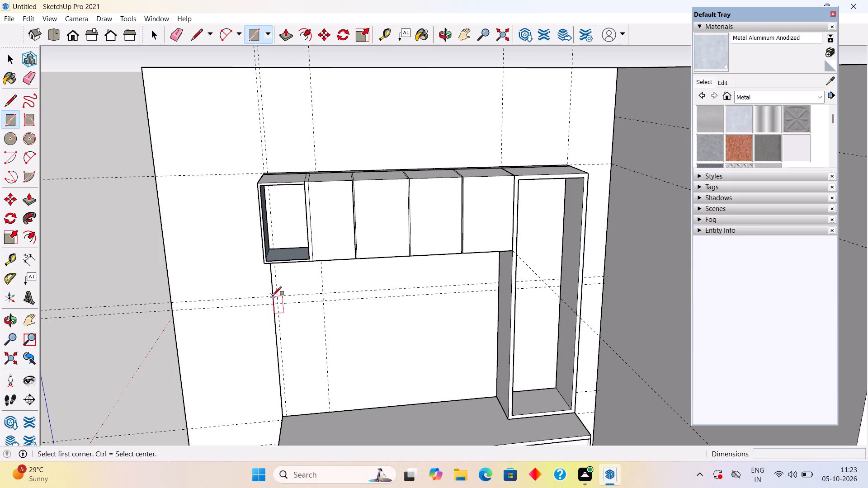
left_click(274, 295)
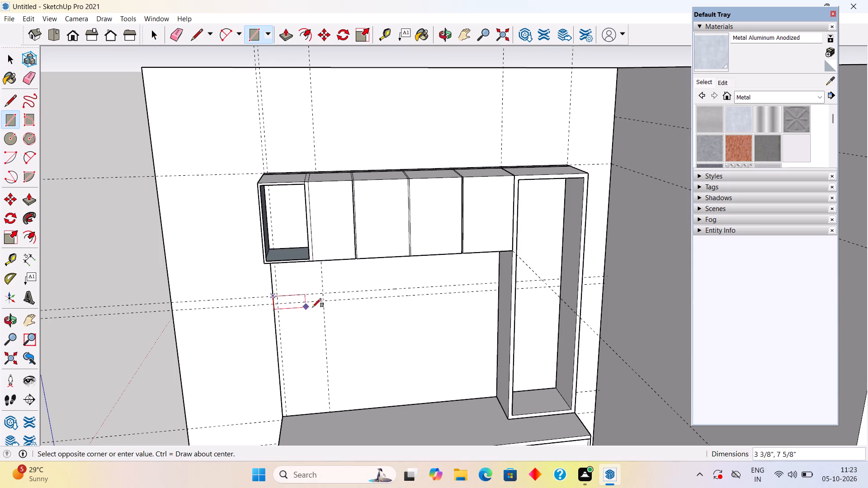
left_click(501, 291)
key("space")
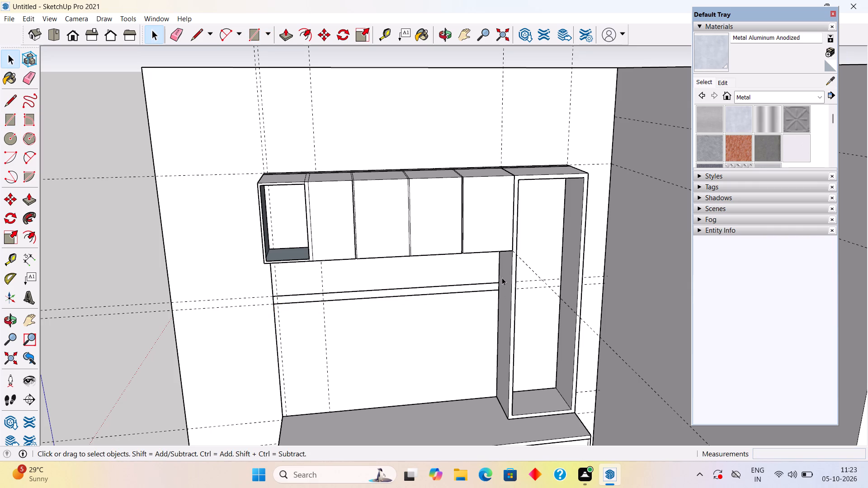
Push/Pull the narrow rectangle out 11" from the wall panel to form a shelf.
scroll(487, 301, "up", 8)
middle_click_drag(513, 286, 559, 314)
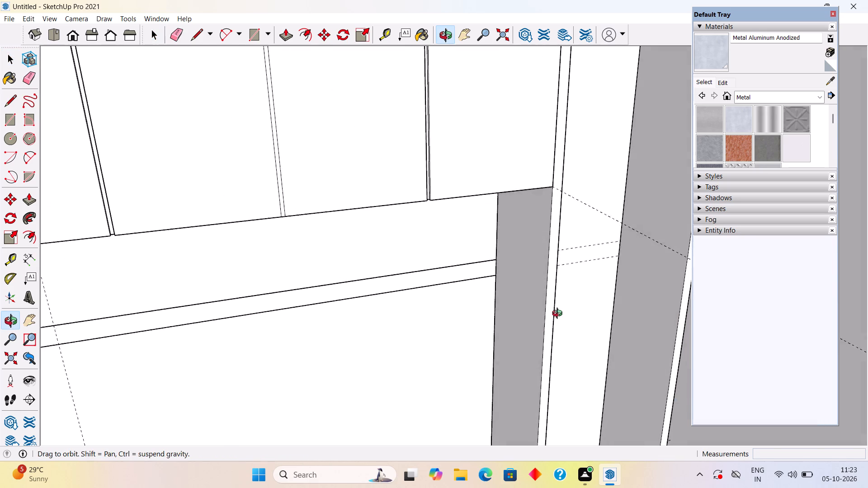
middle_click_drag(559, 314, 568, 331)
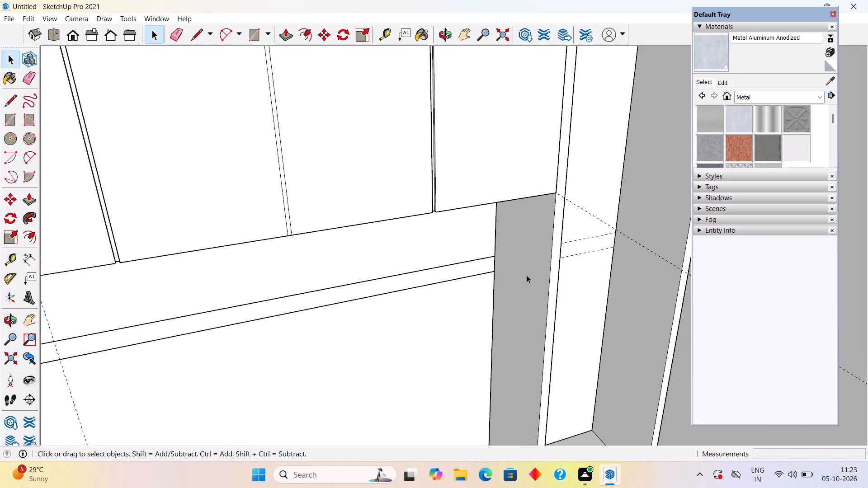
key("p")
left_click(474, 267)
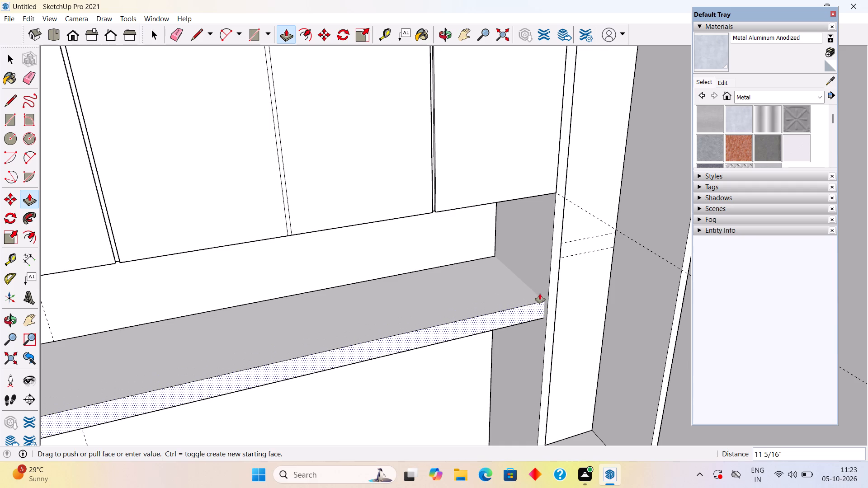
type("11")
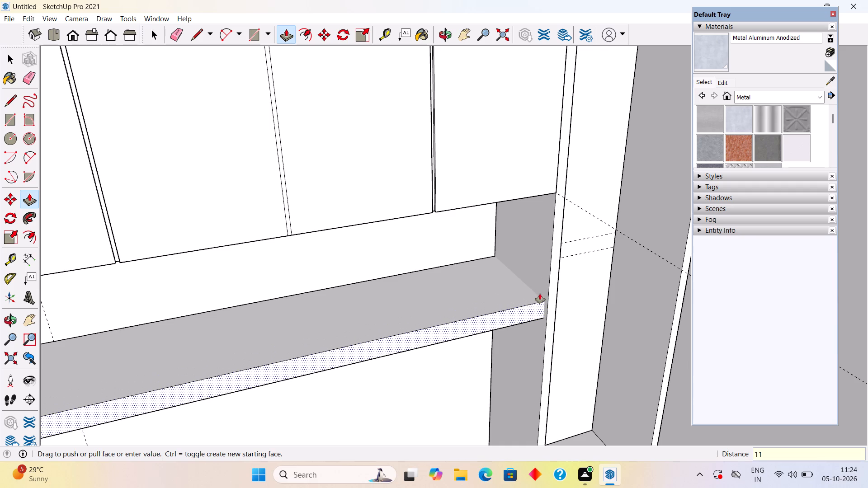
key("shift+quotedbl")
key("Return")
key("space")
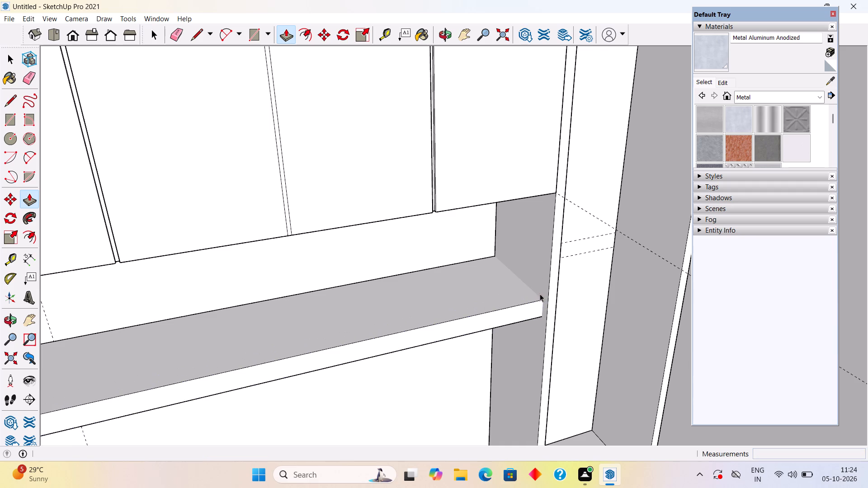
Select all the connected geometry of the new shelf and make it a group.
triple_click(505, 313)
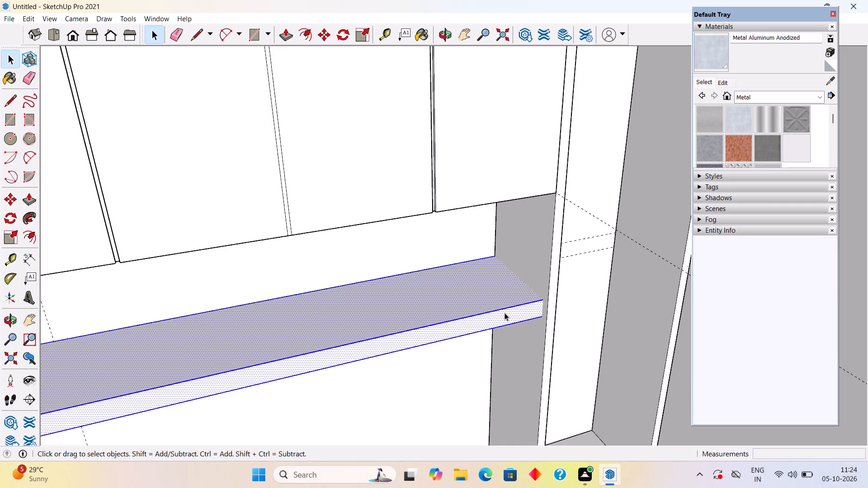
middle_click_drag(500, 310, 353, 258)
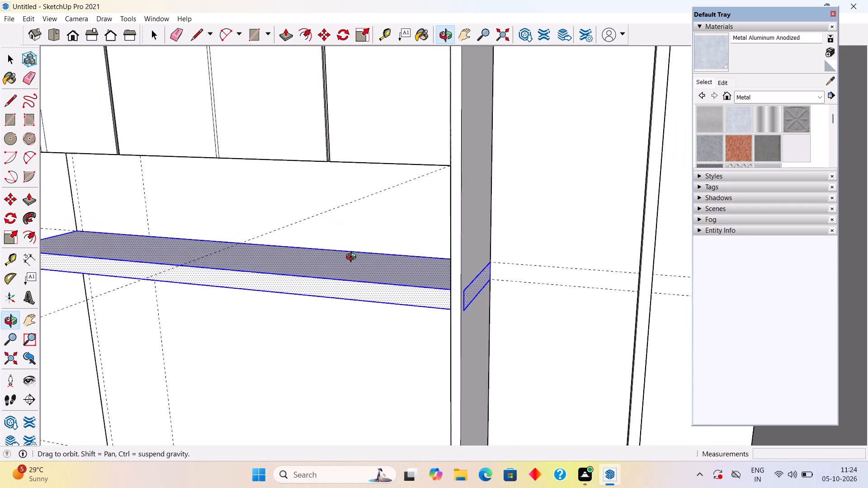
middle_click_drag(353, 258, 465, 253)
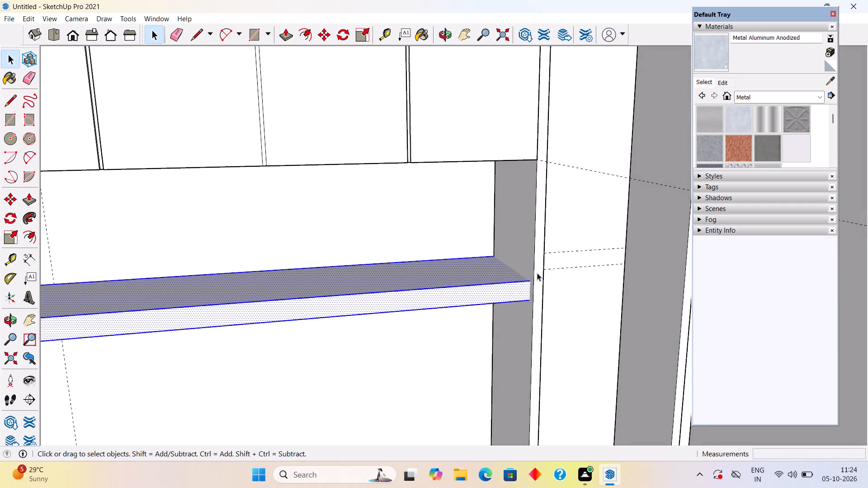
right_click(514, 282)
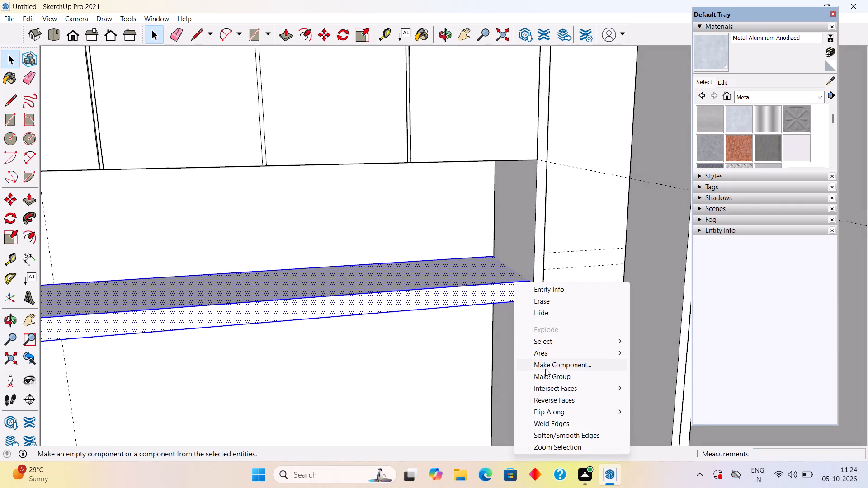
left_click(550, 378)
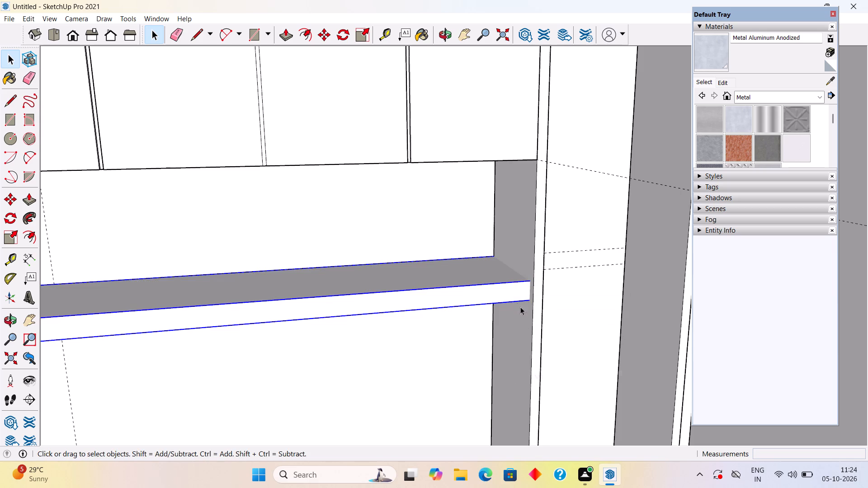
Move the shelf group 1" along the wall, out of the tall box's side, so its end meets the box's outer face.
scroll(513, 297, "down", 12)
scroll(511, 292, "up", 8)
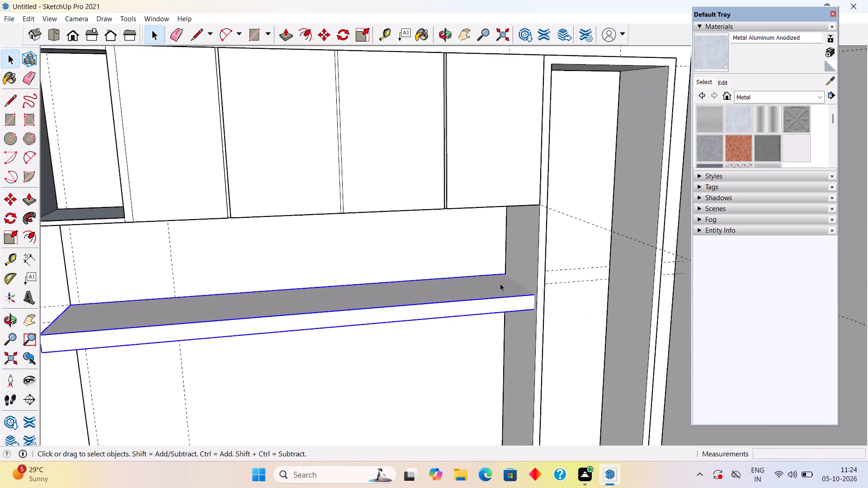
scroll(500, 283, "up", 1)
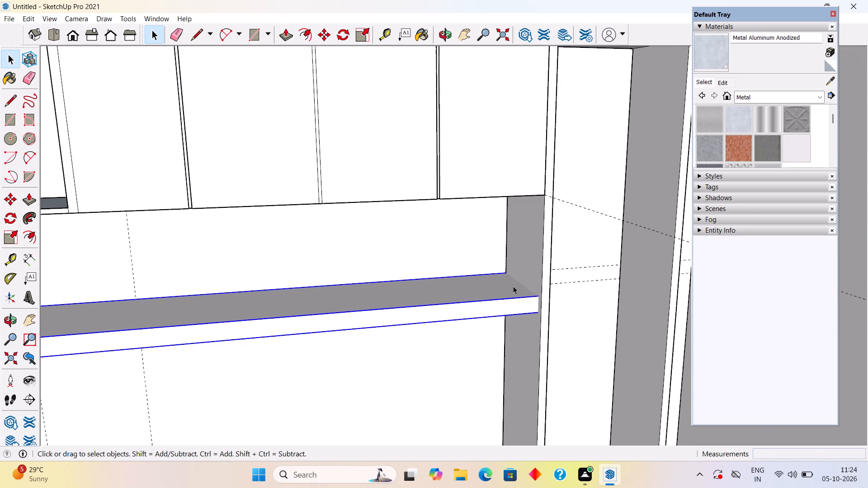
key("m")
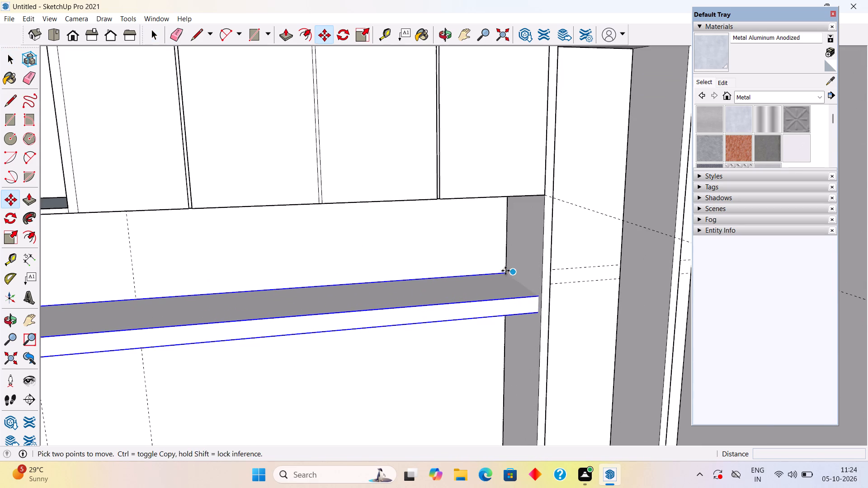
left_click(511, 274)
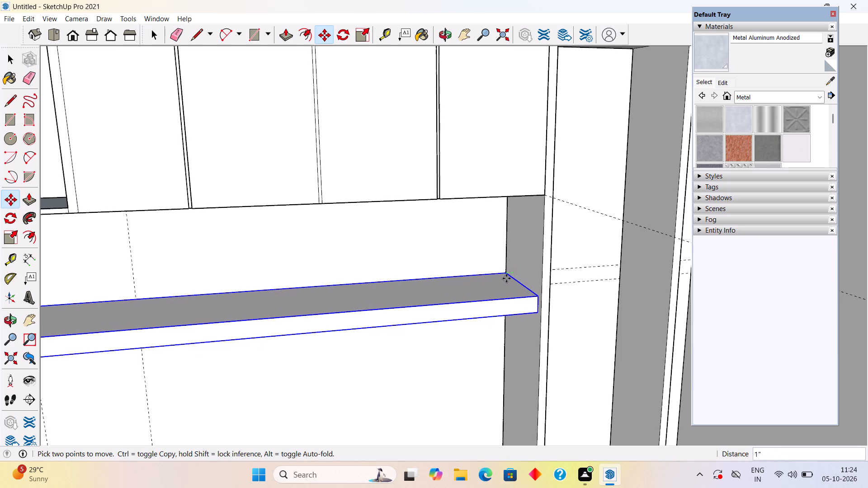
left_click(506, 278)
Inside the shelf group, Push/Pull the free end inward 1" to align with the wall panel's edge, and exit the group.
middle_click_drag(506, 278, 304, 363)
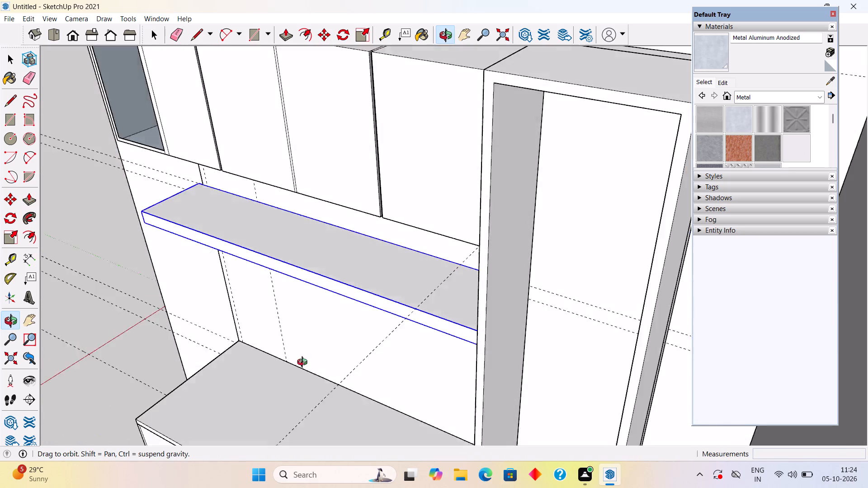
middle_click_drag(304, 363, 508, 341)
scroll(508, 341, "down", 6)
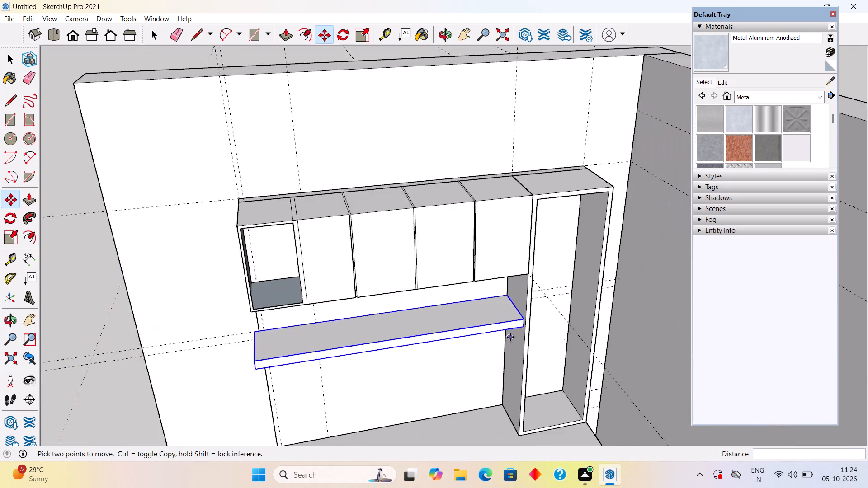
scroll(510, 337, "down", 2)
middle_click_drag(341, 310, 467, 275)
scroll(386, 227, "down", 1)
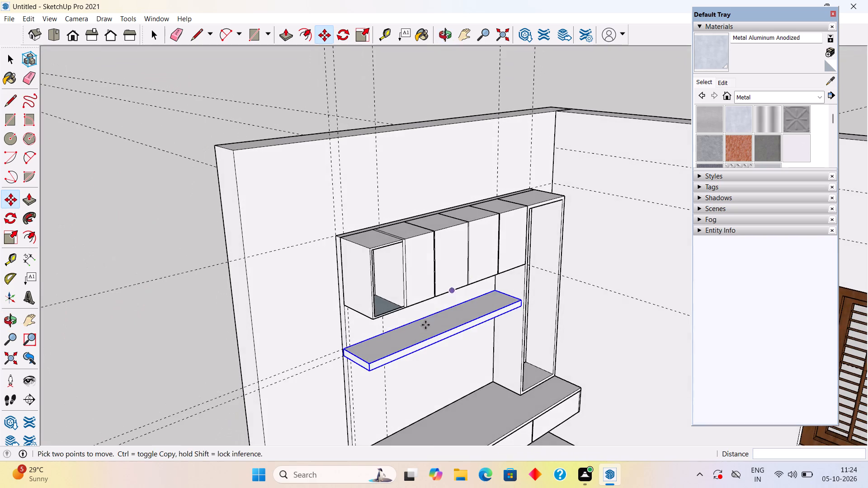
scroll(363, 361, "up", 5)
key("space")
scroll(324, 362, "up", 14)
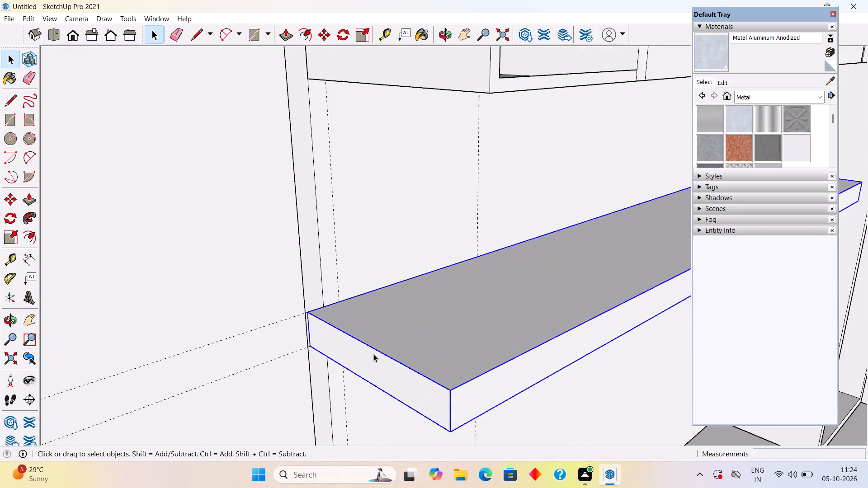
scroll(373, 354, "up", 5)
middle_click_drag(444, 356, 726, 319)
left_click(513, 367)
double_click(513, 367)
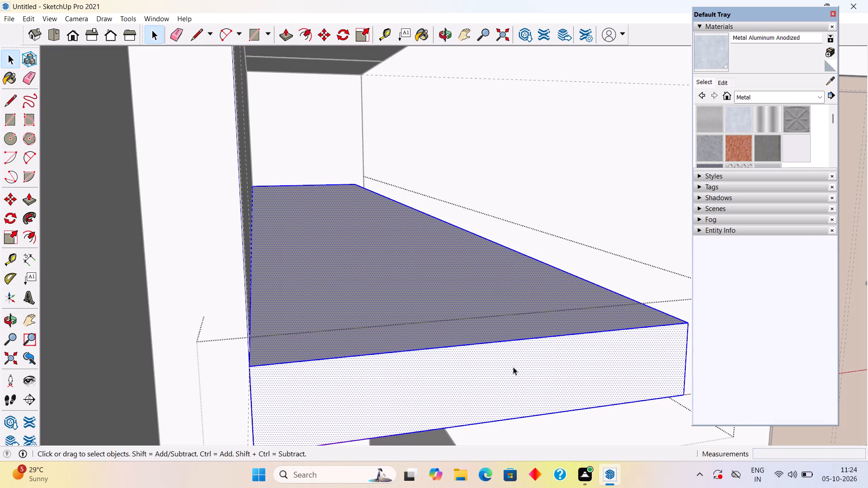
key("p")
left_click(513, 367)
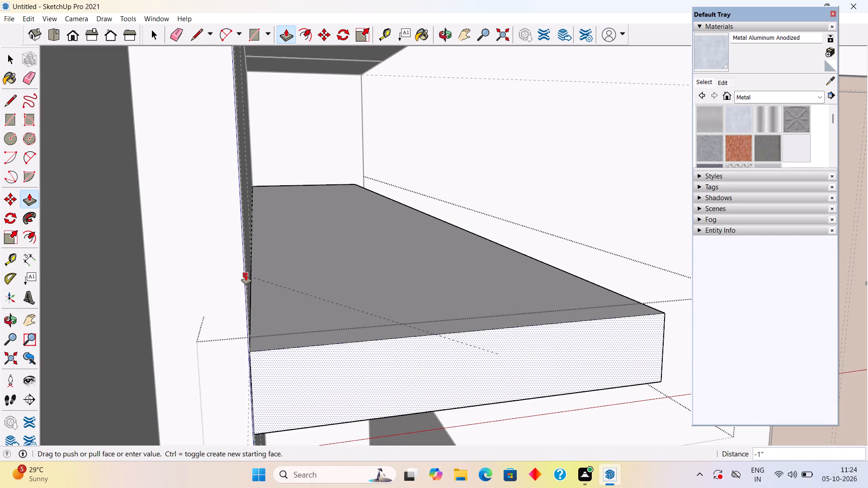
left_click(246, 275)
key("space")
middle_click_drag(387, 259, 235, 339)
scroll(235, 339, "down", 16)
left_click(520, 192)
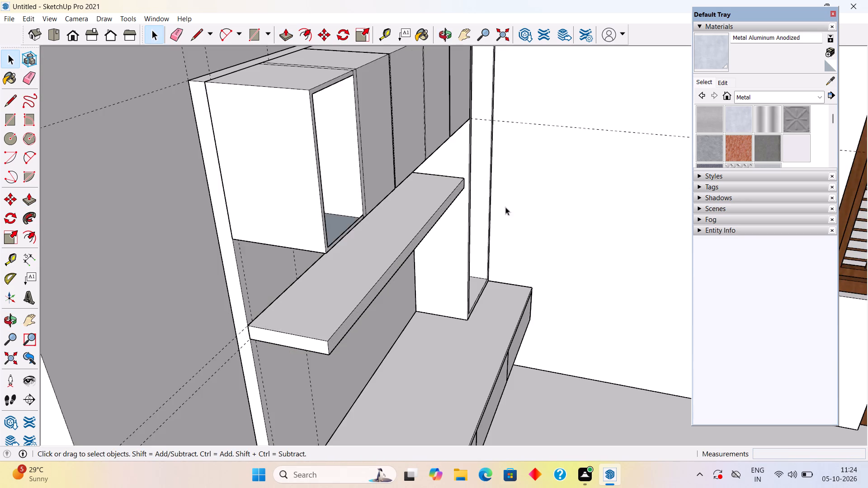
Examine the shelf's joint with the tall box and the whole wall unit from the front, above, below and a distance.
middle_click_drag(402, 262, 205, 244)
scroll(207, 244, "down", 3)
scroll(379, 203, "up", 8)
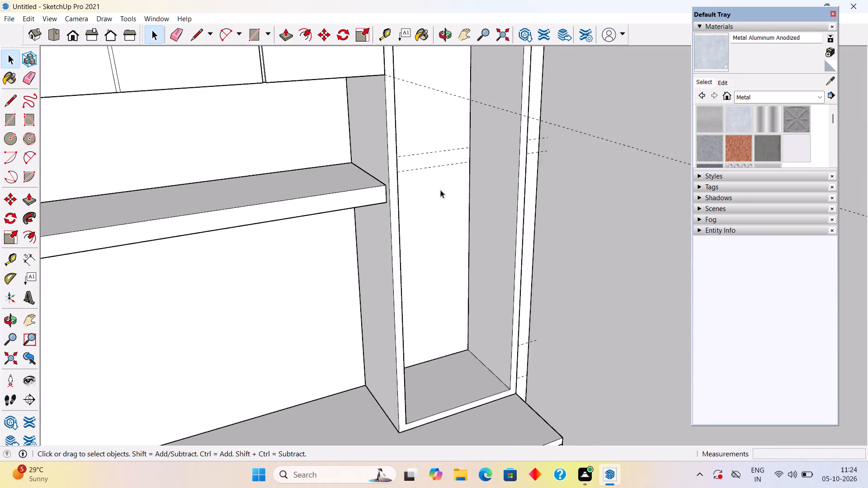
scroll(425, 196, "up", 4)
scroll(345, 195, "up", 5)
middle_click_drag(344, 195, 291, 211)
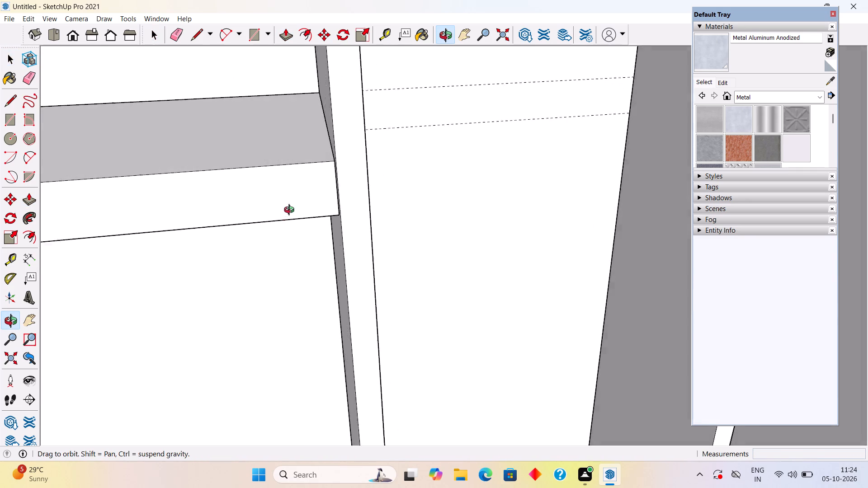
middle_click_drag(291, 211, 315, 210)
scroll(315, 210, "down", 16)
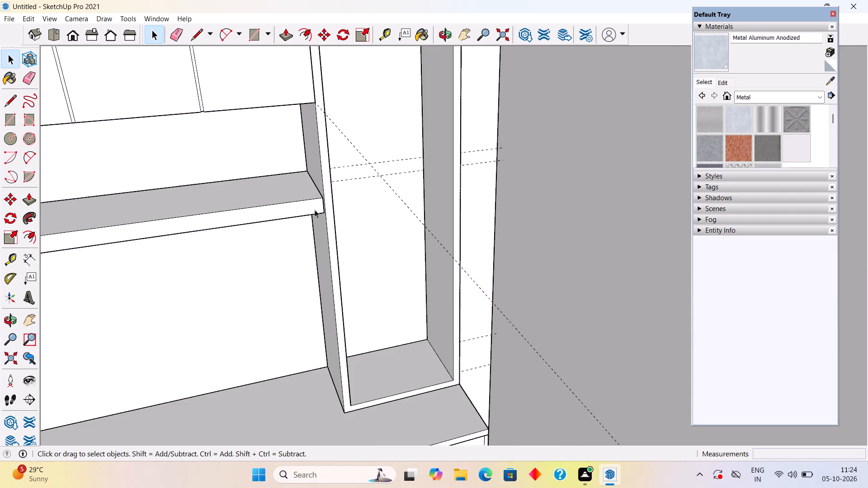
middle_click_drag(315, 210, 570, 206, "shift")
scroll(570, 206, "down", 11, "shift")
middle_click_drag(534, 239, 427, 189)
scroll(427, 189, "down", 1)
middle_click_drag(460, 251, 487, 84)
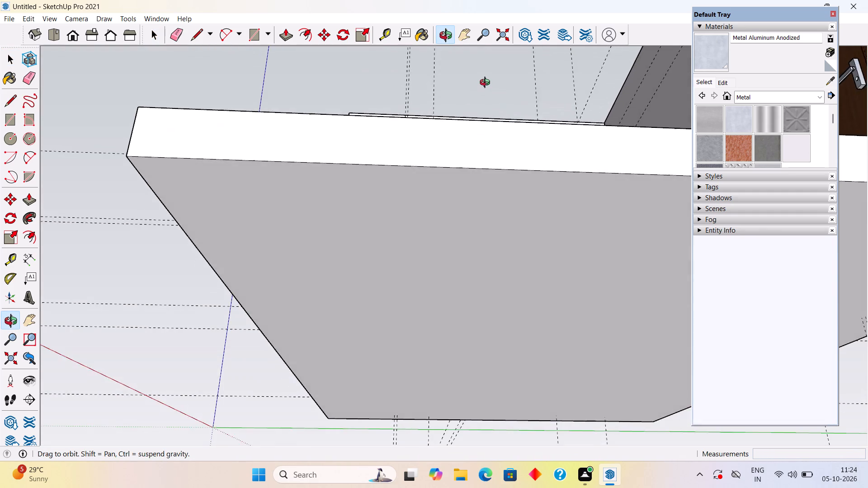
middle_click_drag(487, 84, 472, 263)
left_click(288, 183)
scroll(700, 356, "up", 6)
scroll(576, 347, "up", 5)
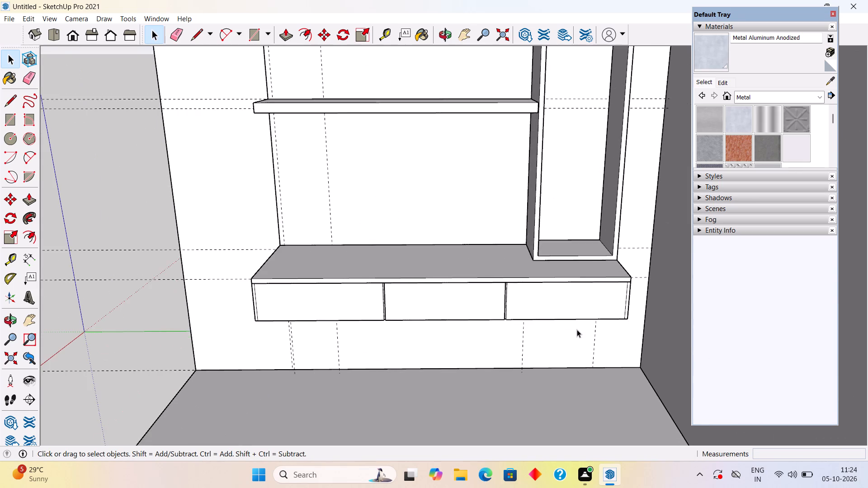
scroll(577, 330, "down", 5)
middle_click_drag(568, 305, 583, 238)
scroll(583, 238, "down", 2)
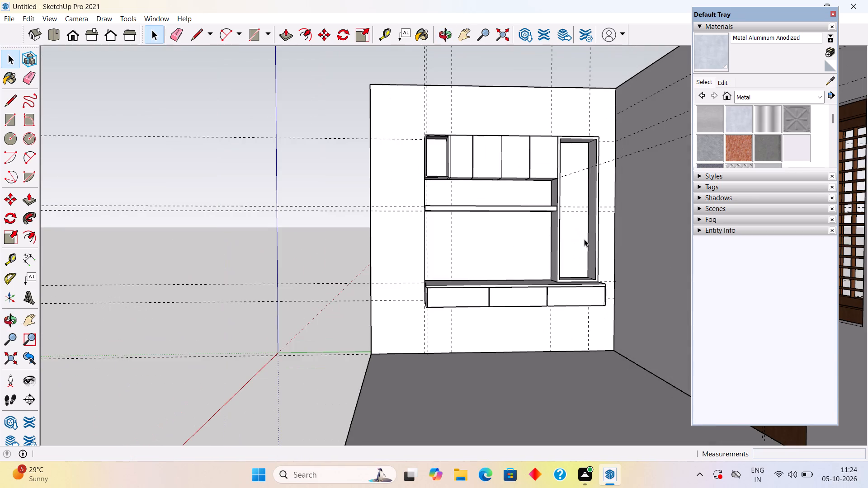
middle_click_drag(651, 279, 579, 381)
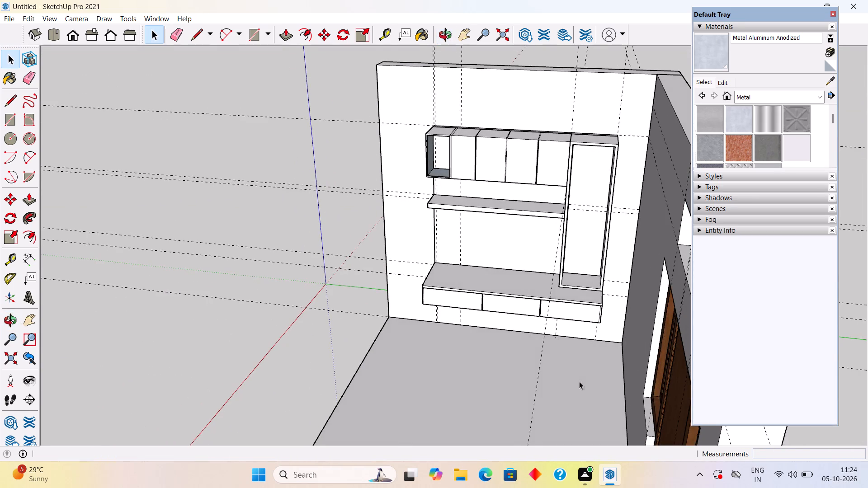
scroll(613, 268, "up", 5)
middle_click_drag(629, 261, 644, 283)
middle_click_drag(610, 316, 594, 284)
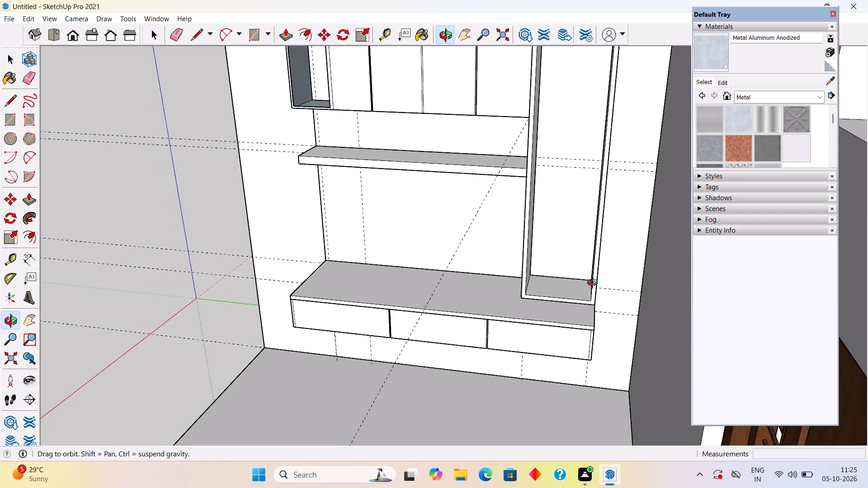
middle_click_drag(594, 284, 648, 371)
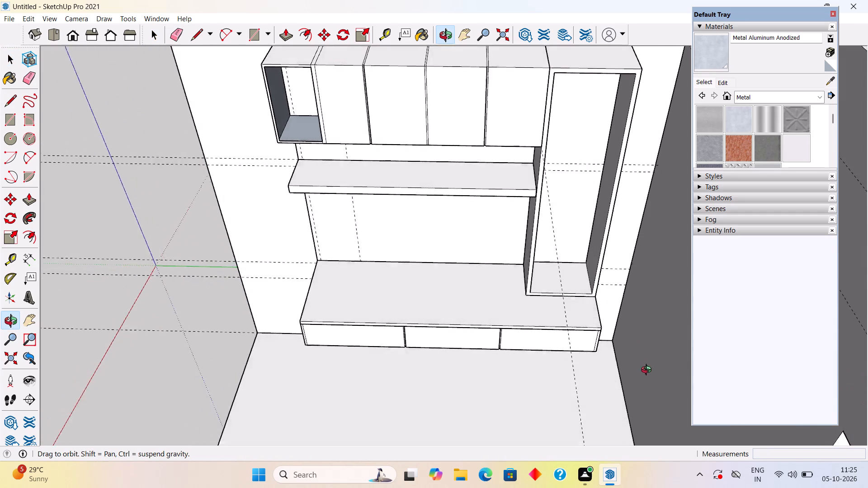
middle_click_drag(648, 371, 724, 359)
scroll(724, 357, "down", 1)
scroll(516, 304, "down", 13)
middle_click_drag(564, 335, 568, 328)
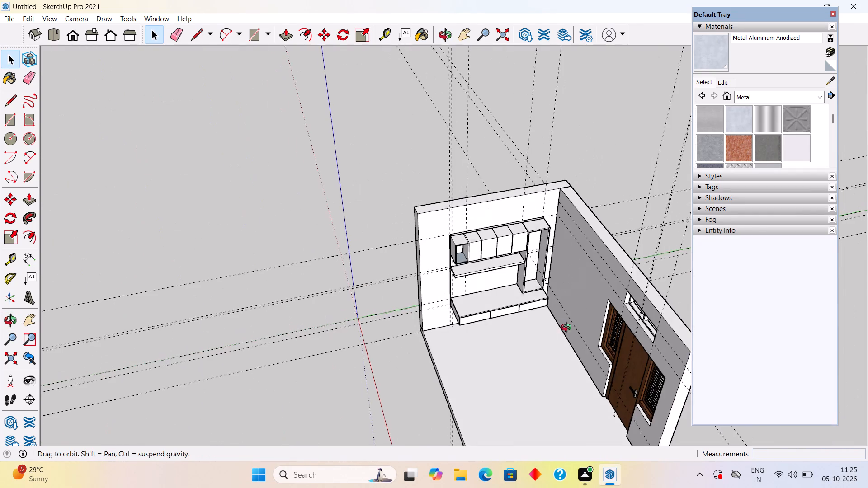
middle_click_drag(568, 328, 728, 264)
scroll(559, 296, "up", 5)
scroll(510, 287, "up", 1)
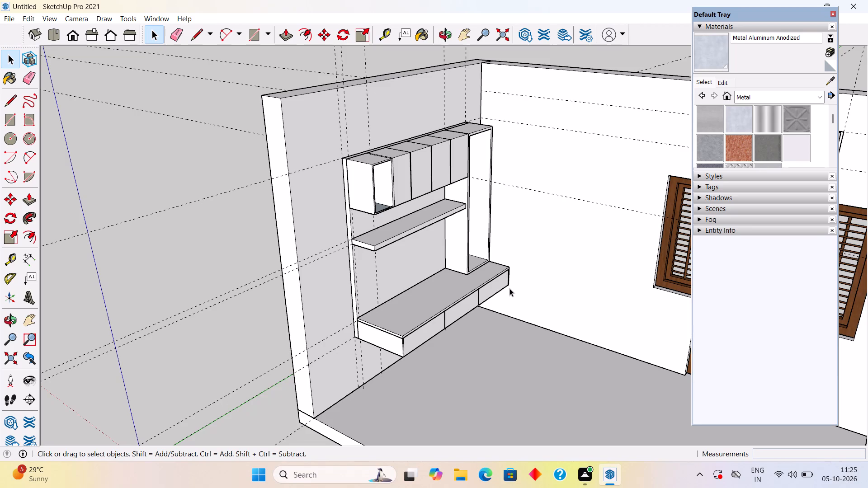
Place a guide on the floor 2' out from the base edge of the side wall carrying the cabinets.
middle_click_drag(480, 191, 444, 254)
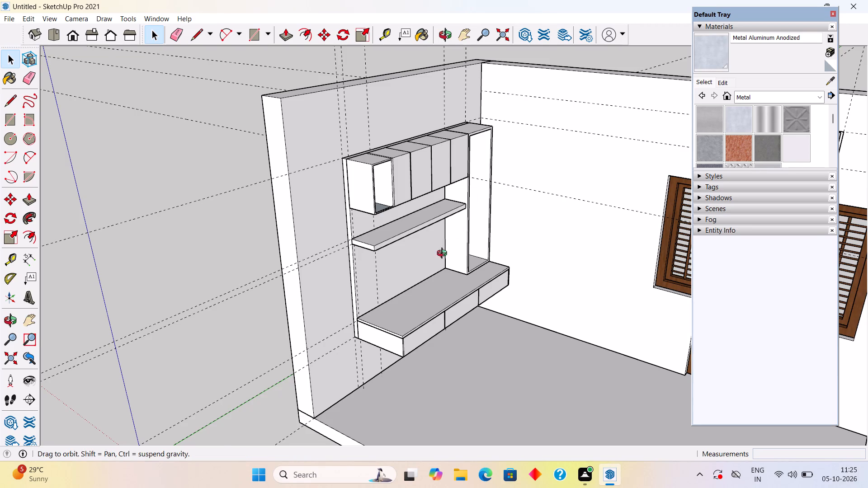
middle_click_drag(444, 254, 437, 296)
middle_click_drag(507, 226, 320, 133)
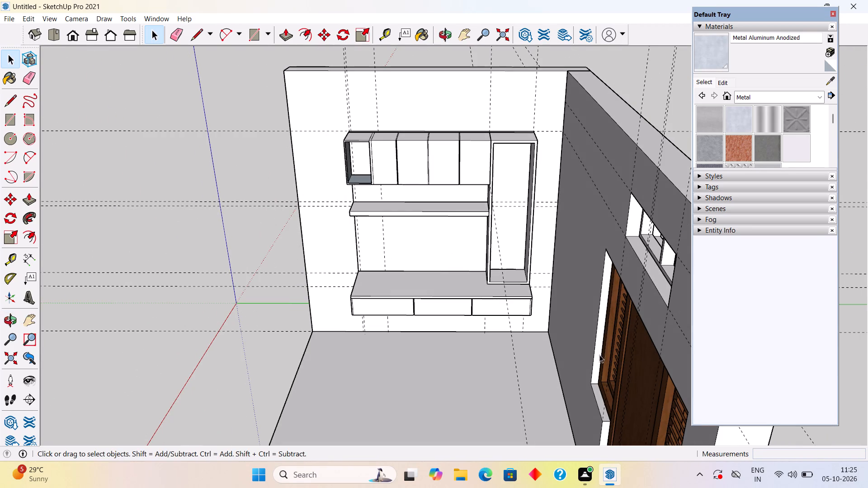
scroll(561, 345, "up", 8)
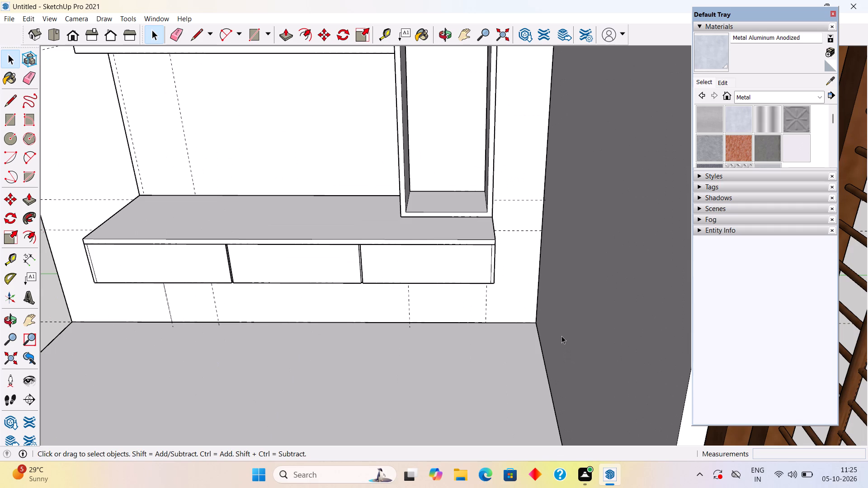
middle_click_drag(609, 351, 744, 345)
middle_click_drag(542, 371, 599, 375)
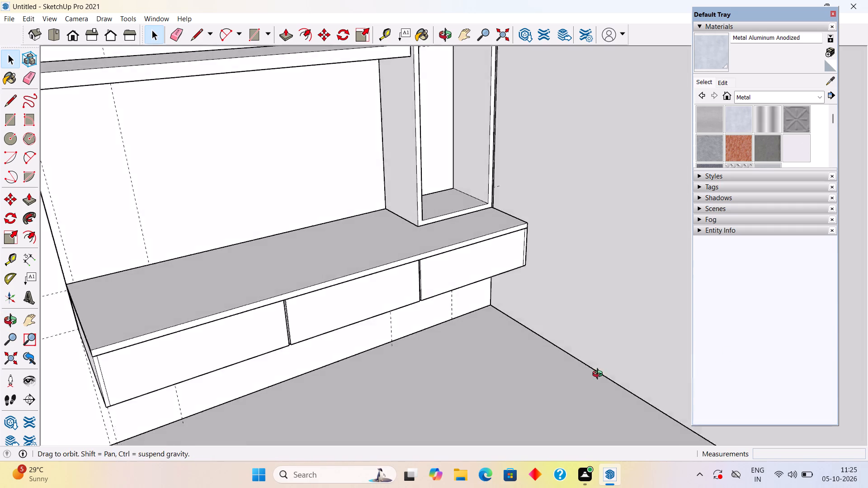
middle_click_drag(599, 375, 727, 340)
scroll(461, 378, "up", 7)
middle_click_drag(462, 331, 453, 277)
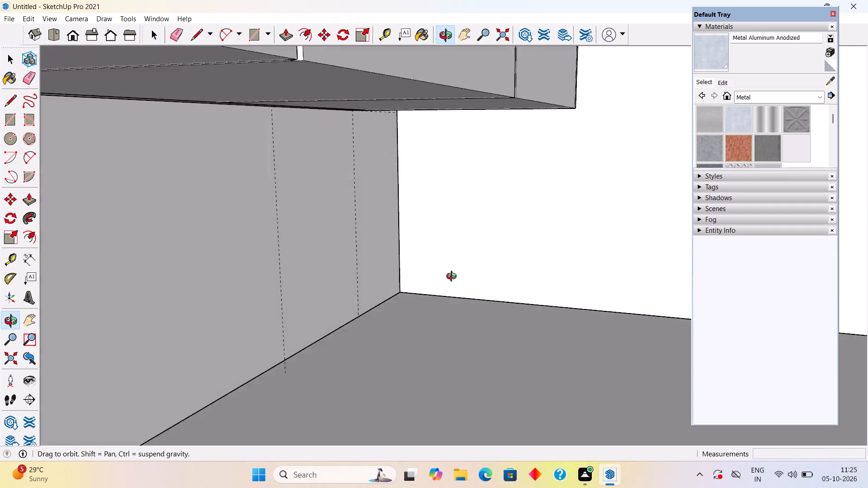
middle_click_drag(453, 277, 453, 261)
key("t")
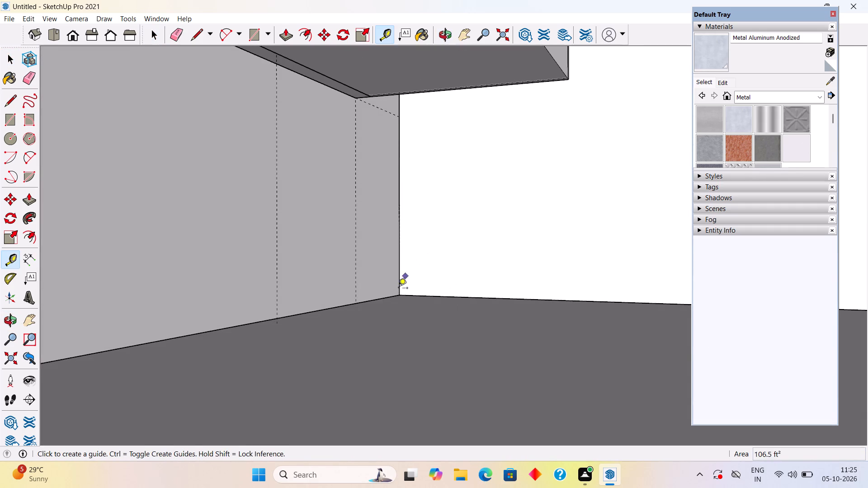
scroll(381, 299, "up", 3)
left_click(381, 299)
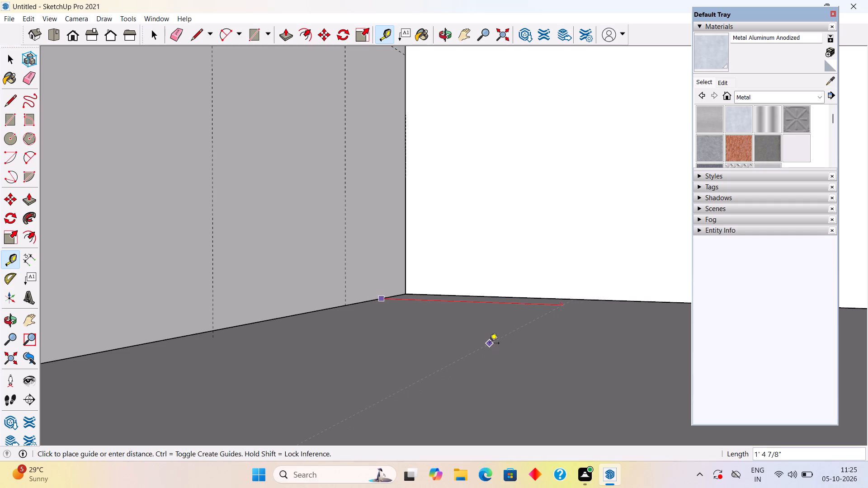
type("2'")
key("Return")
key("space")
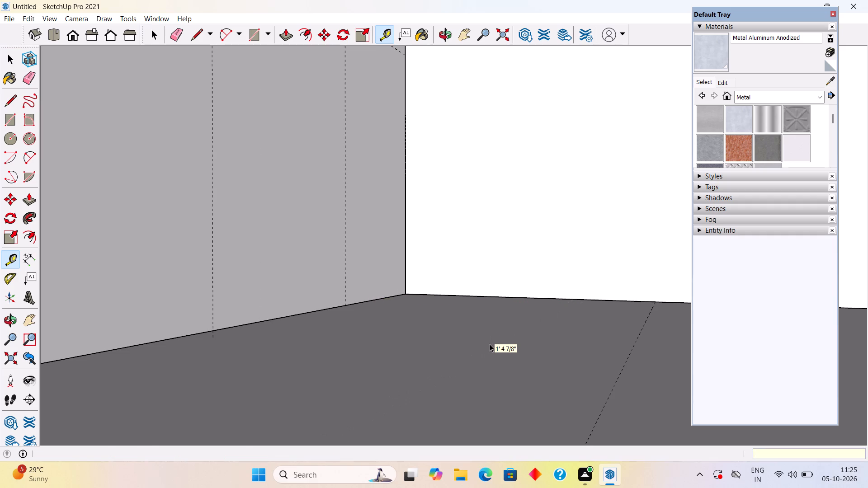
Draw a 2' by 1' rectangle on the floor in the room corner, between the wall's vertical guide and the new floor guide.
middle_click_drag(487, 340, 361, 449)
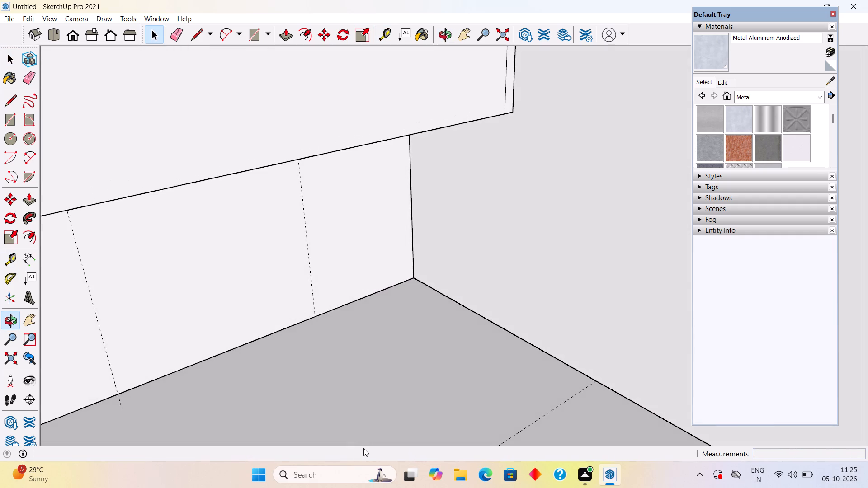
key("r")
left_click(314, 316)
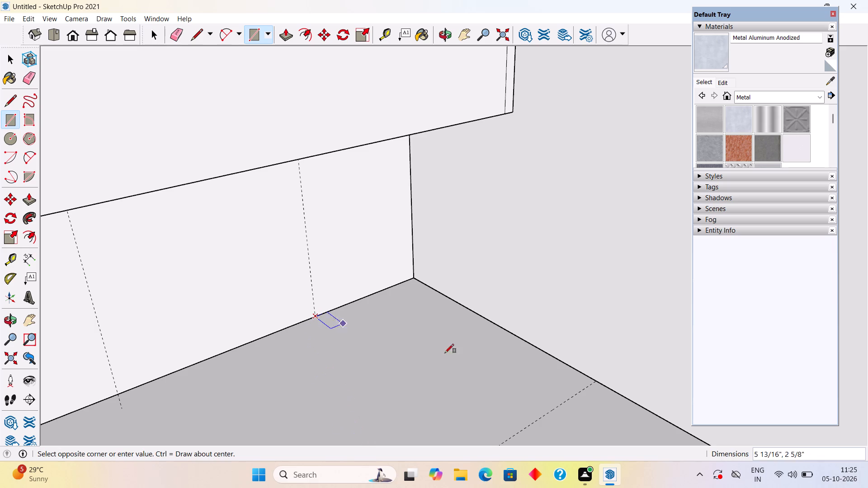
left_click(598, 380)
key("space")
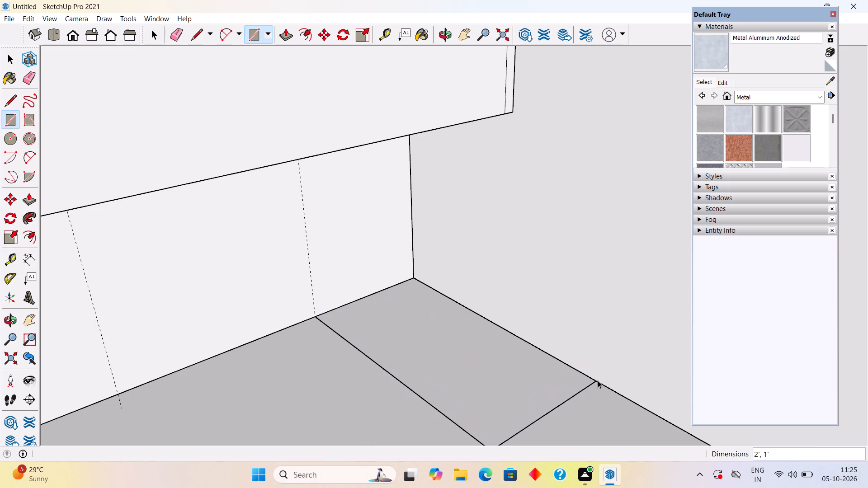
Push/Pull the corner rectangle up 8' to form a column.
type("p")
left_click(483, 382)
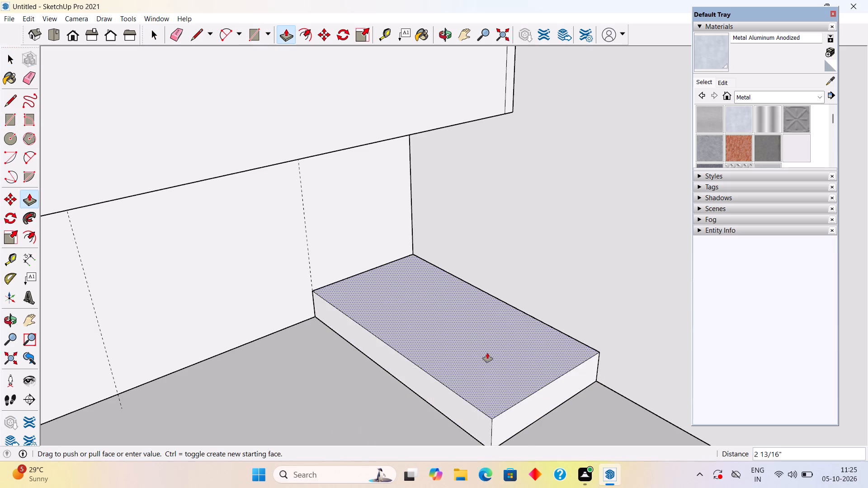
scroll(521, 229, "down", 7)
scroll(505, 0, "down", 5)
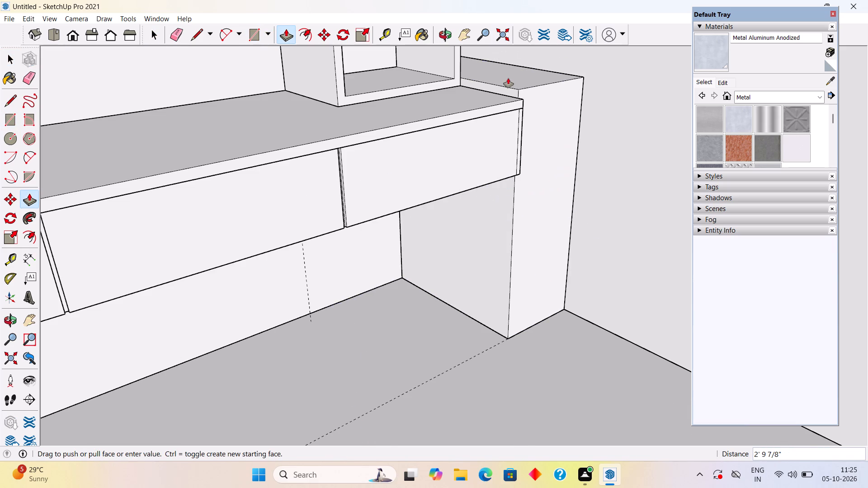
scroll(508, 78, "down", 20)
scroll(508, 78, "down", 13)
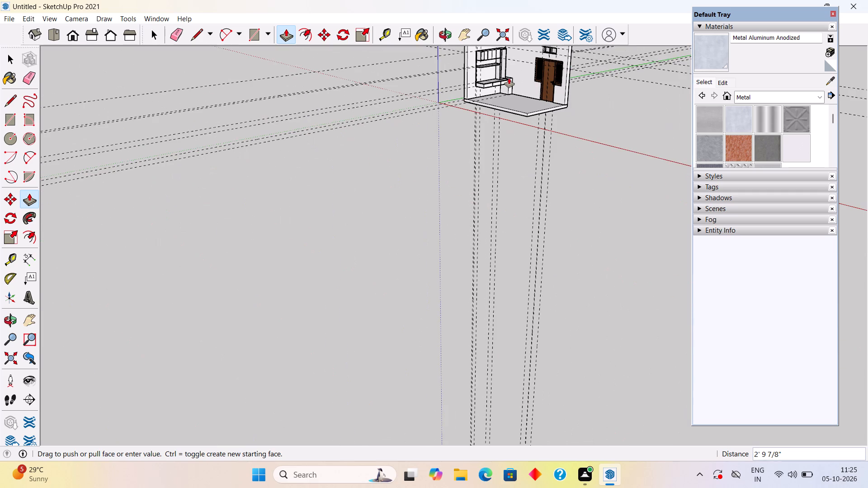
scroll(528, 65, "down", 11)
scroll(526, 66, "up", 7)
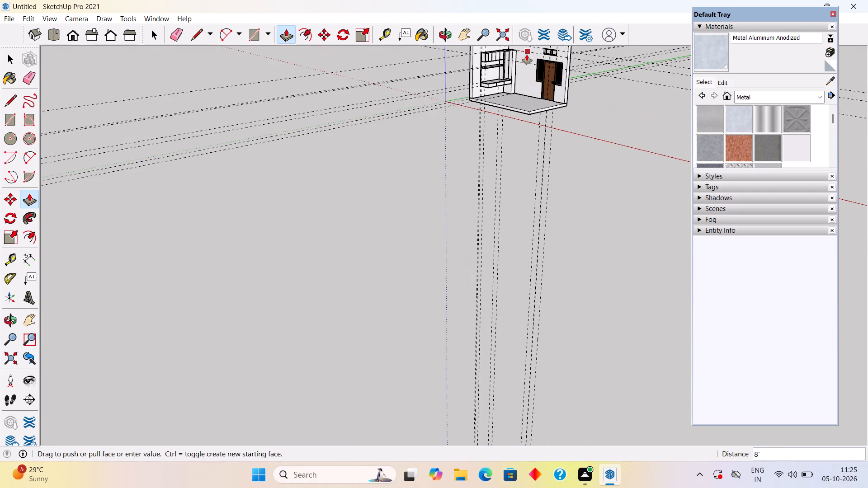
left_click(527, 55)
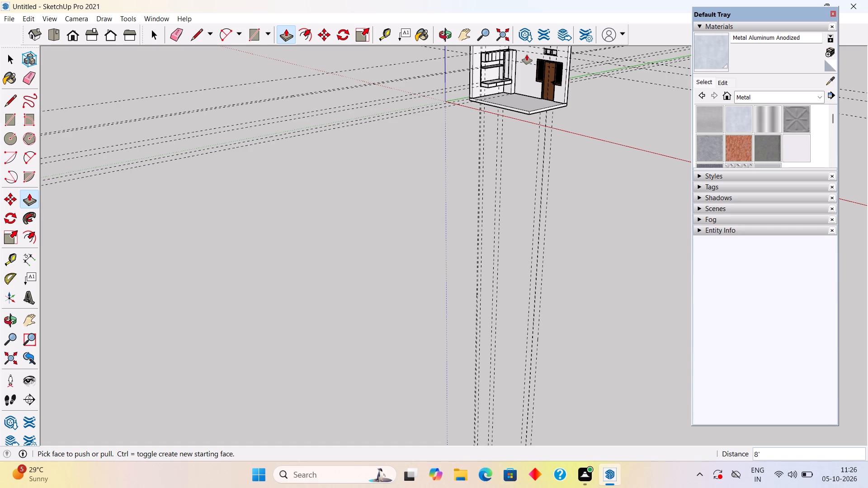
Raise the column's top face another 2' to meet the top of the walls.
middle_click_drag(527, 55, 522, 321, "shift")
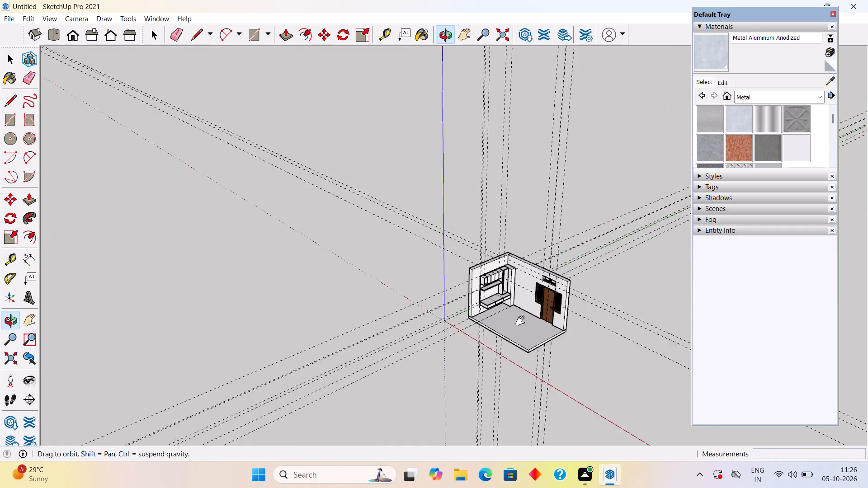
middle_click_drag(522, 321, 520, 336, "shift")
scroll(516, 316, "up", 10)
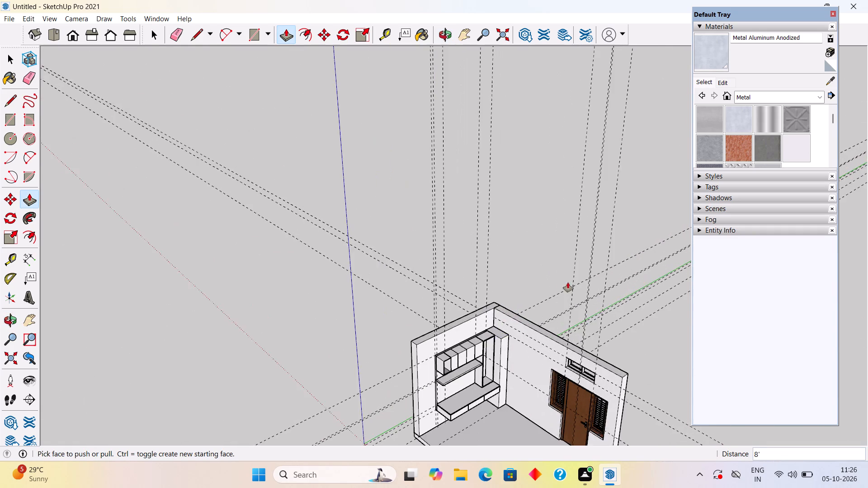
scroll(571, 299, "up", 6)
key("space")
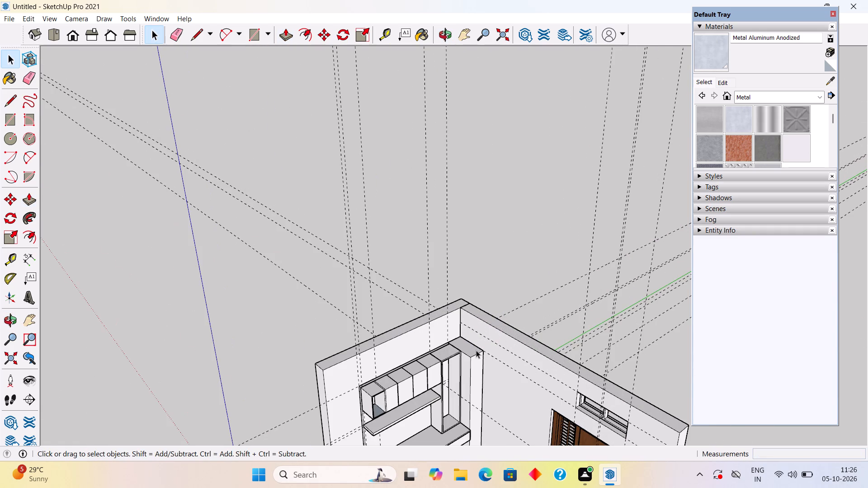
left_click(476, 350)
key("p")
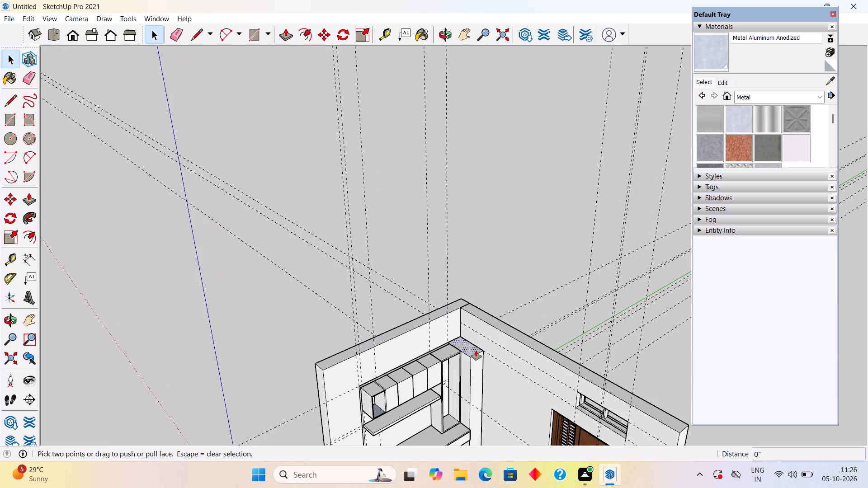
left_click(476, 351)
left_click(486, 324)
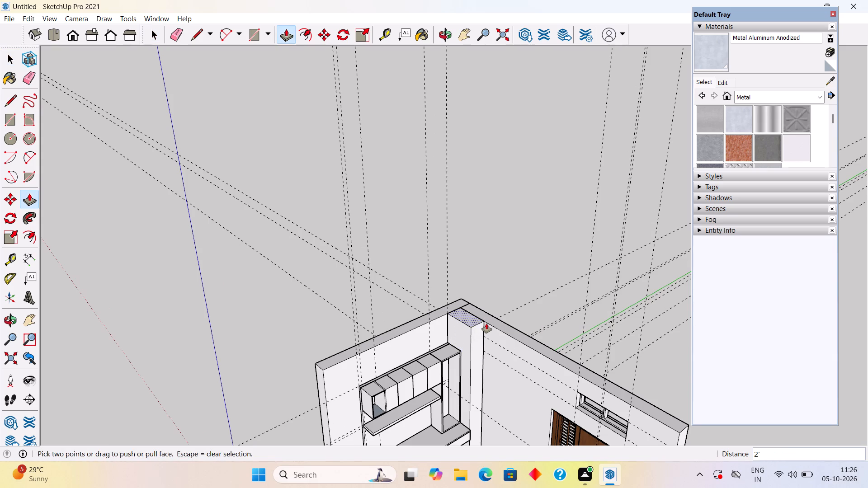
key("space")
key("space")
Push/Pull the column's narrow end face 0.6" outward along the entrance wall.
double_click(476, 369)
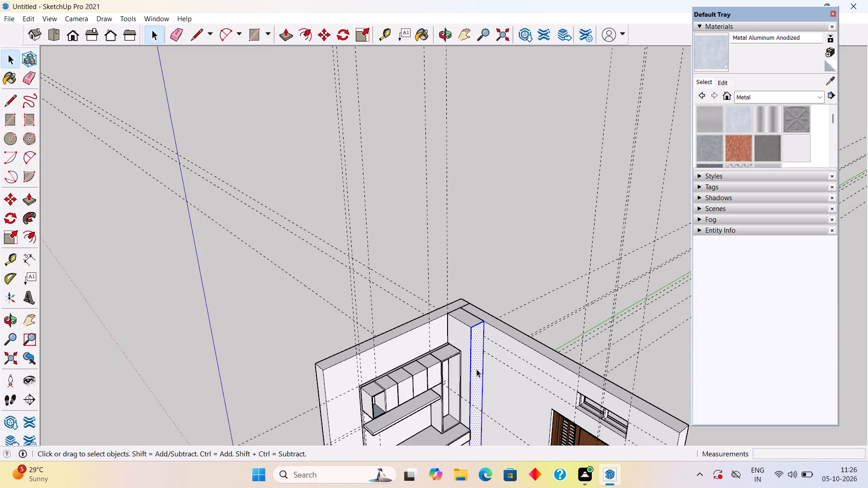
left_click(476, 369)
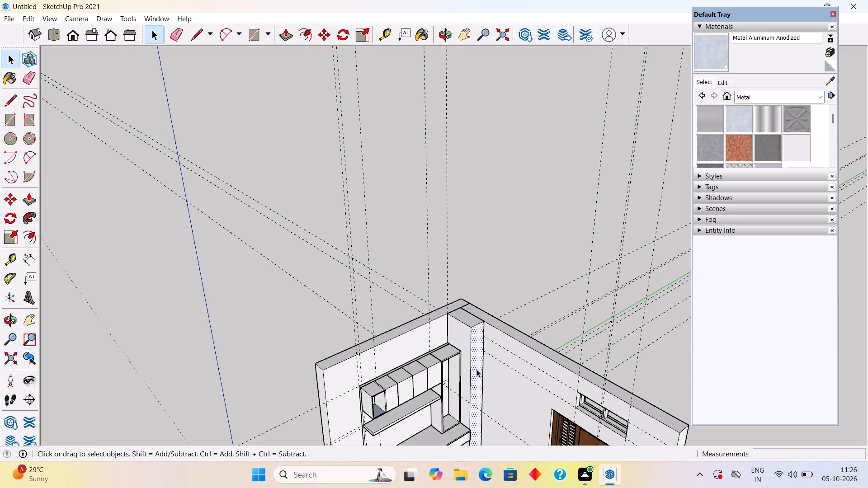
key("p")
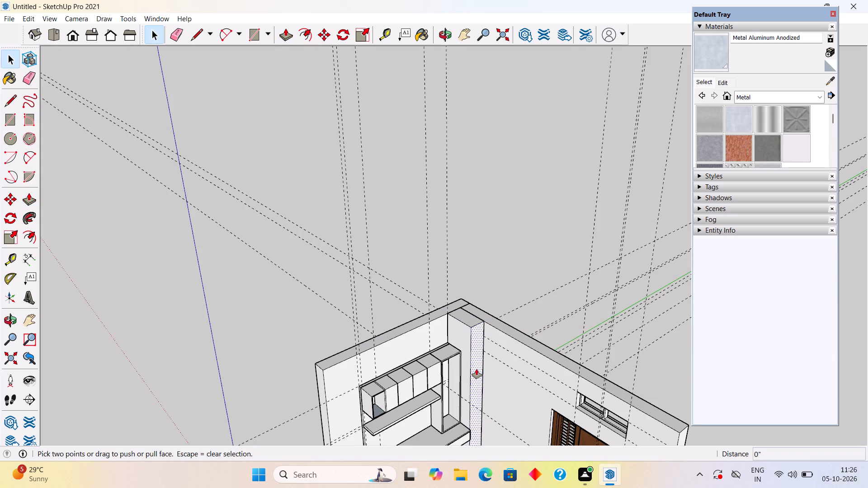
left_click(476, 369)
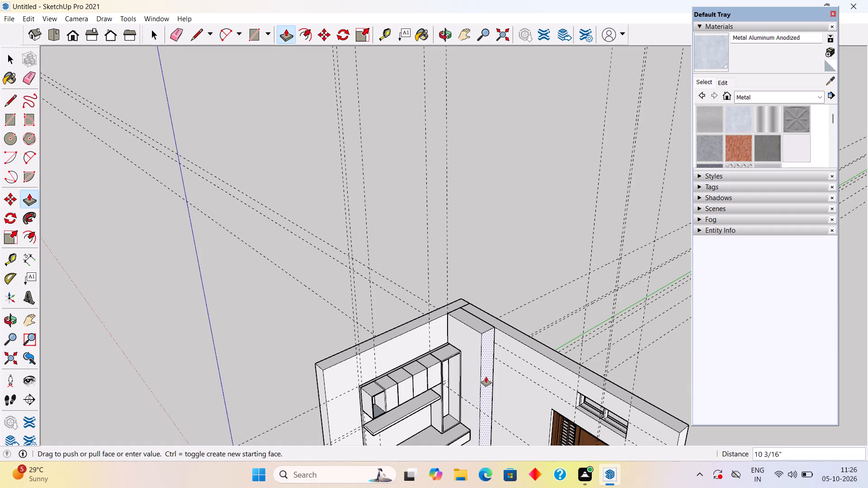
key("period")
type("6\"")
key("Return")
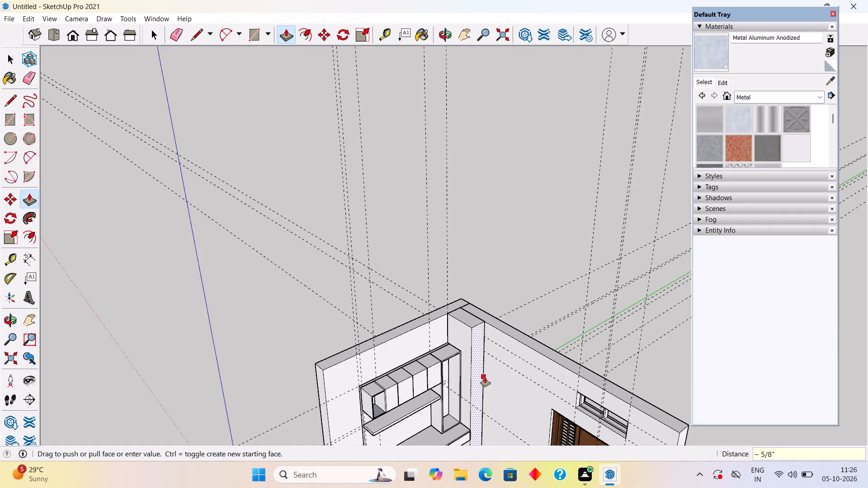
Push/Pull the same narrow end face of the column outward a further 6".
left_click(477, 394)
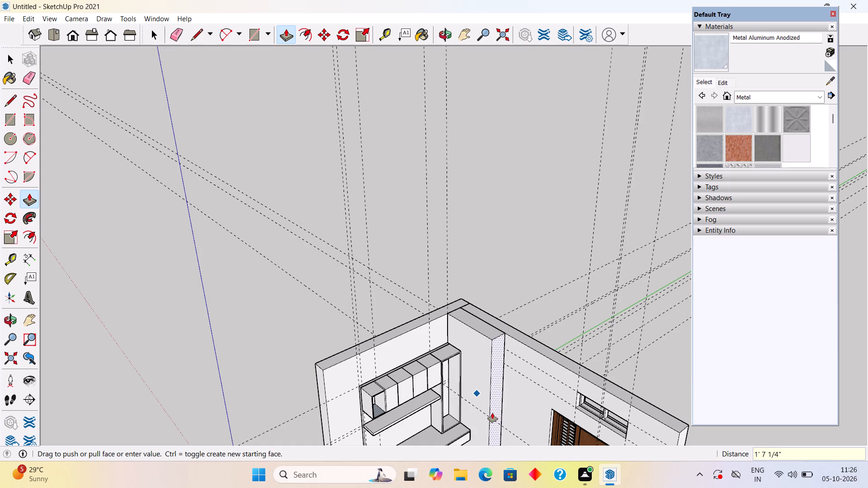
type("6\"")
key("Return")
key("space")
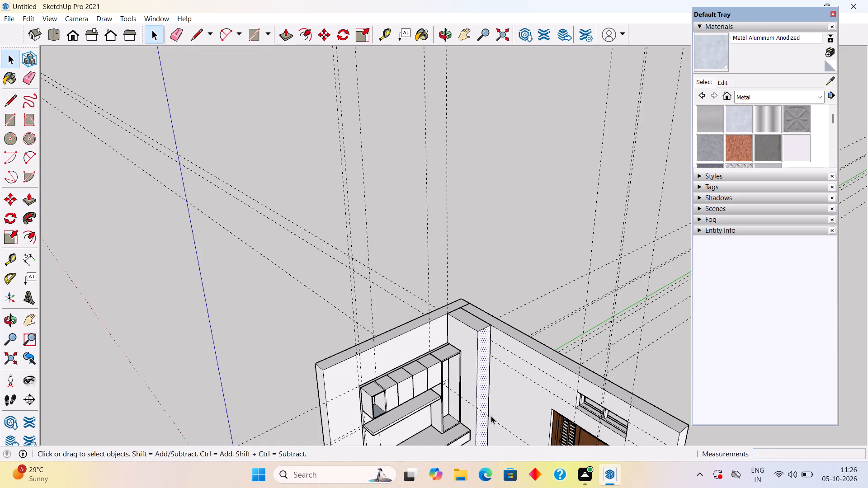
Select all the connected geometry of the corner column and make it a group.
triple_click(471, 377)
left_click(471, 377)
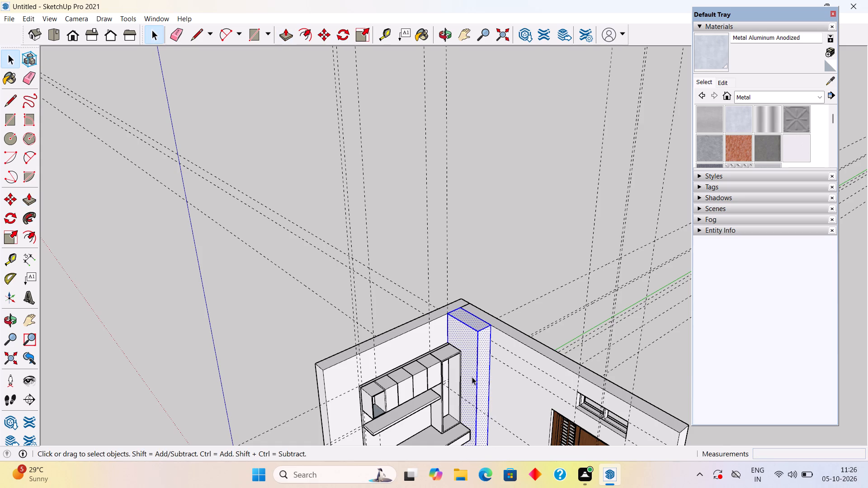
right_click(472, 377)
left_click(491, 303)
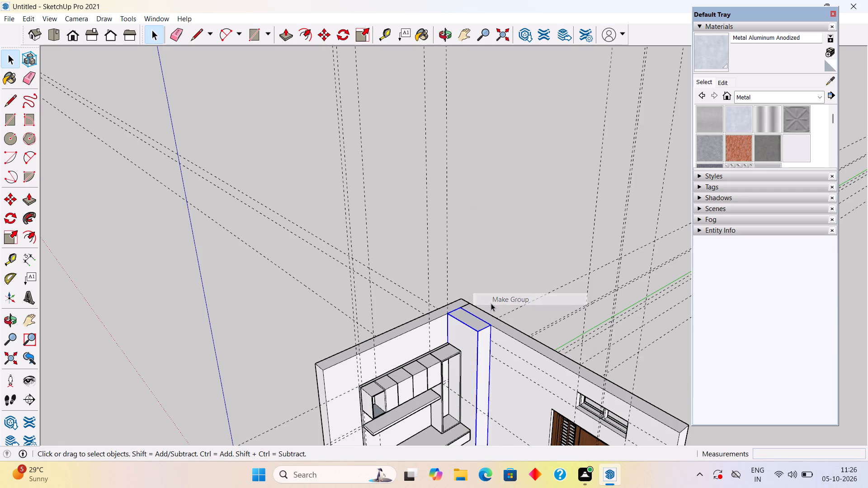
left_click(481, 240)
Examine the corner column together with the wall unit and the entrance wall, from a distance and from inside the room.
scroll(499, 398, "down", 13)
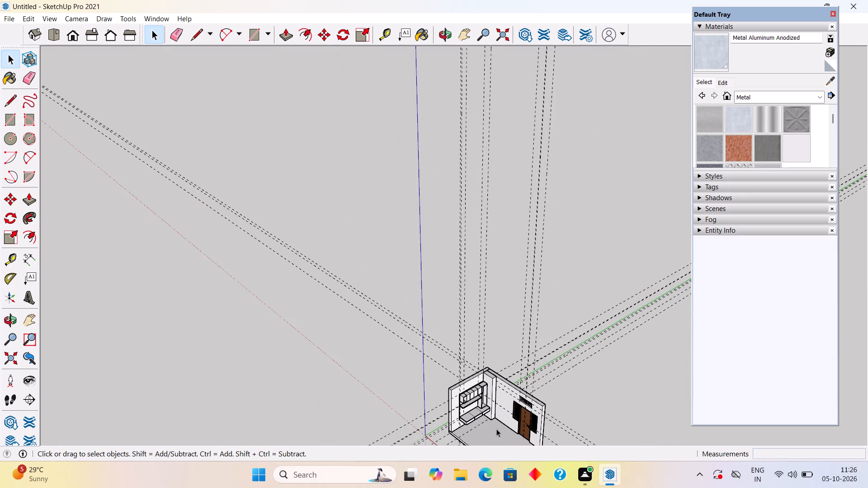
middle_click_drag(481, 429, 449, 353)
scroll(449, 352, "down", 9)
scroll(447, 420, "up", 4)
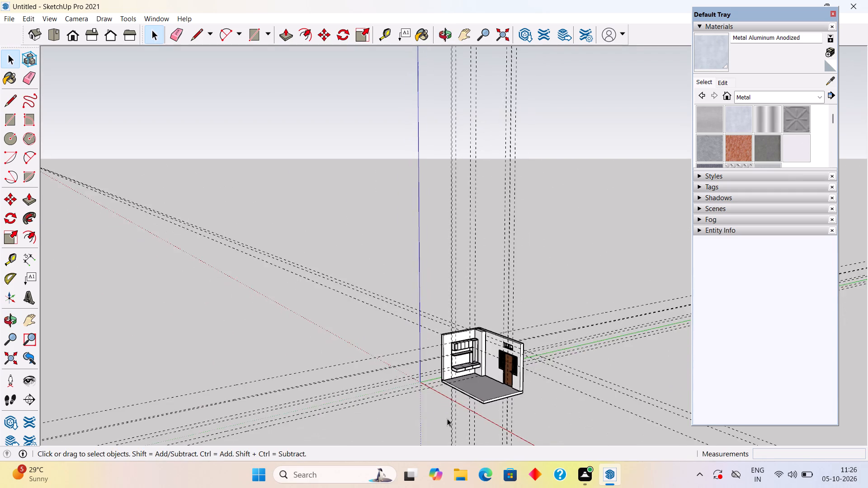
scroll(447, 418, "up", 14)
scroll(544, 334, "up", 3)
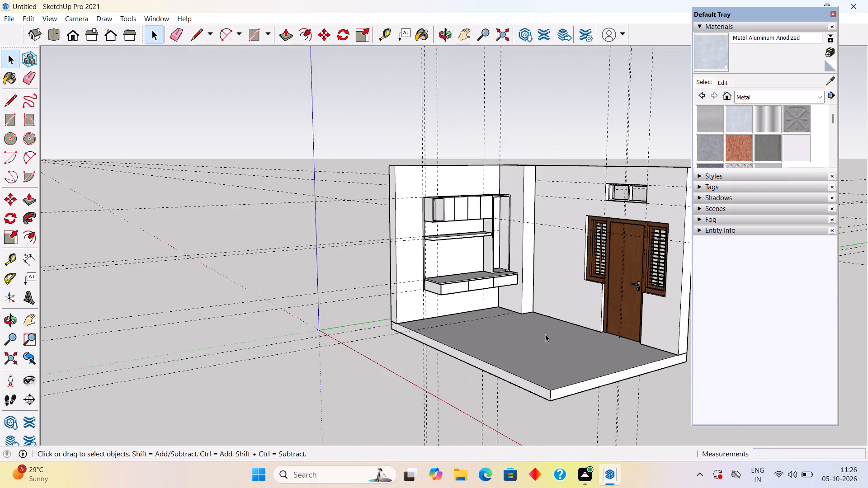
middle_click_drag(548, 349, 555, 382)
scroll(555, 382, "down", 4)
scroll(635, 305, "up", 7)
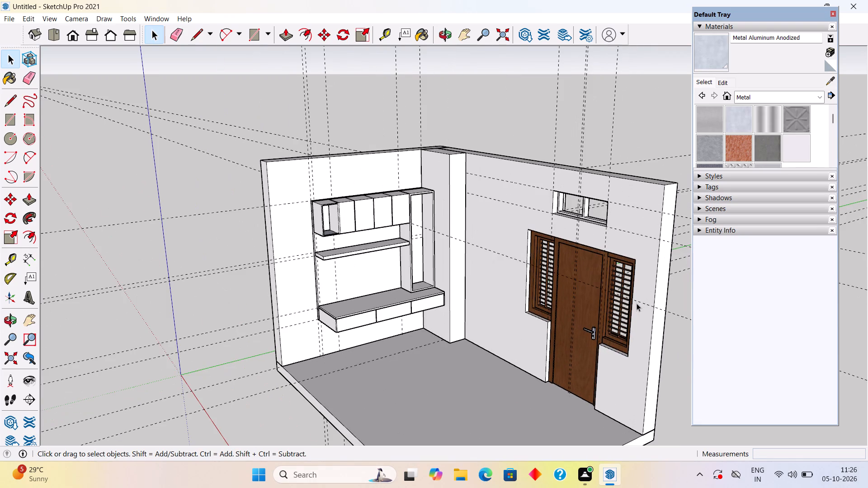
Examine the side-wall unit and corner column up close and from a distance, from several angles inside the room.
middle_click_drag(567, 255, 586, 323)
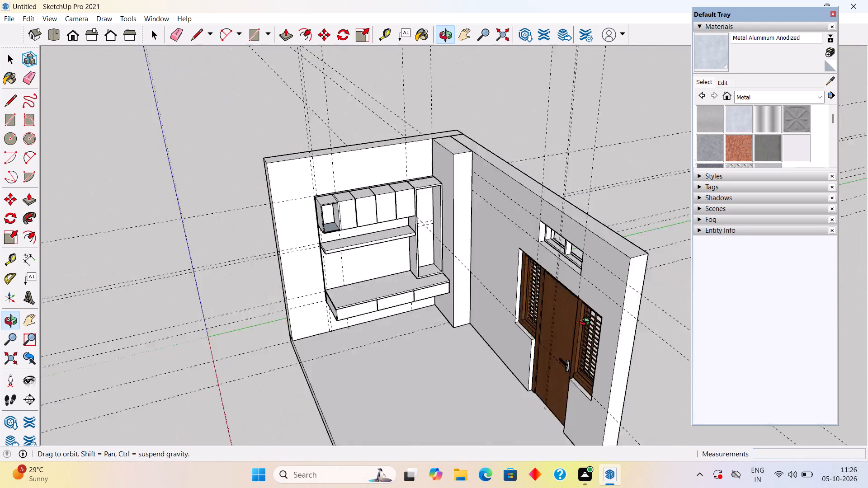
middle_click_drag(586, 323, 627, 301)
scroll(506, 240, "up", 4)
scroll(421, 263, "up", 3)
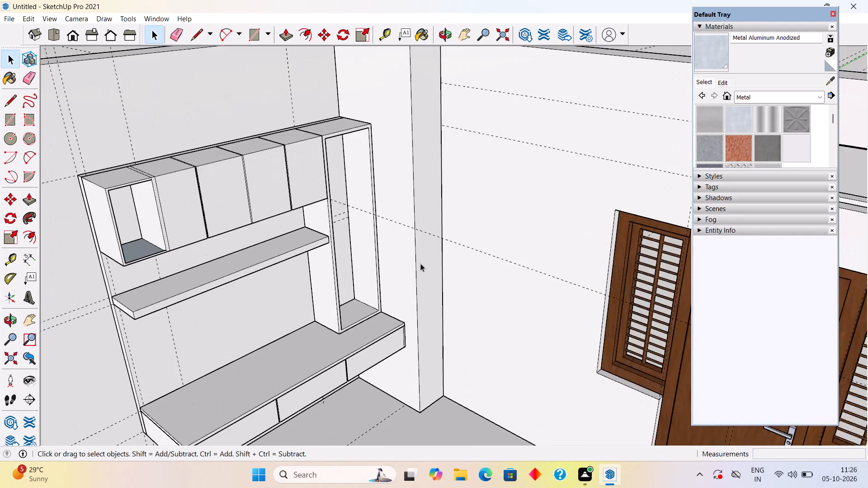
middle_click_drag(445, 272, 520, 263)
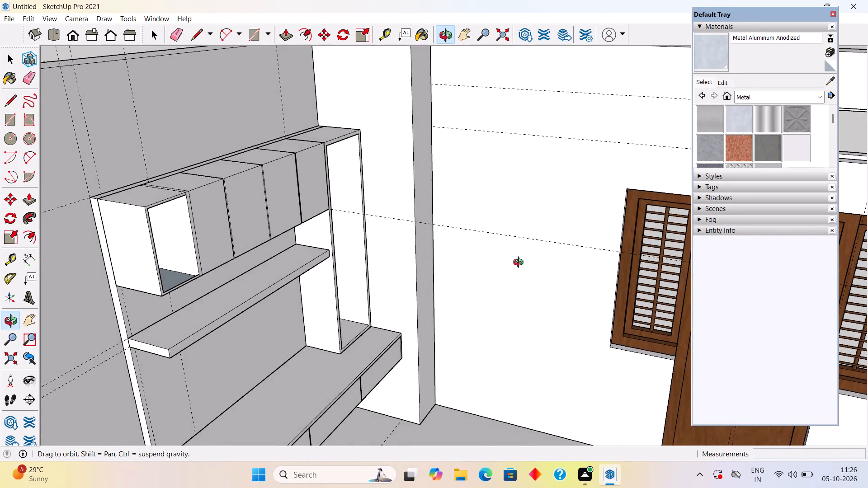
middle_click_drag(520, 263, 523, 274)
scroll(523, 274, "down", 2)
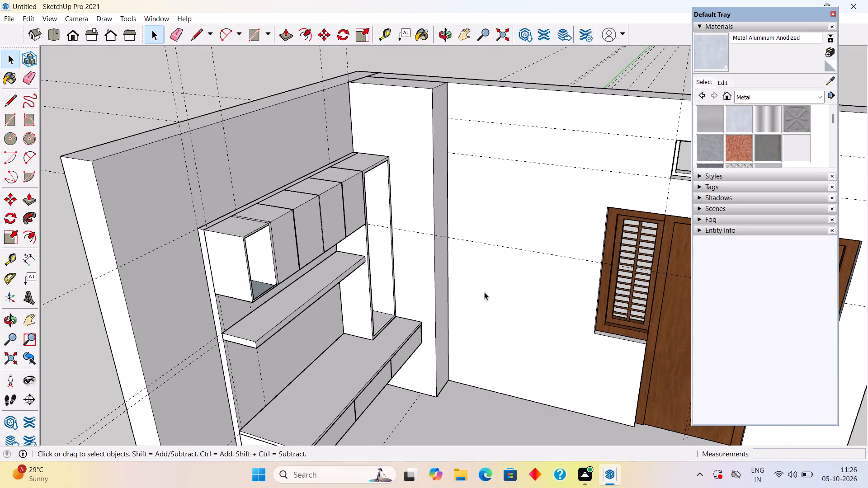
scroll(464, 287, "down", 3)
middle_click_drag(444, 288, 464, 274)
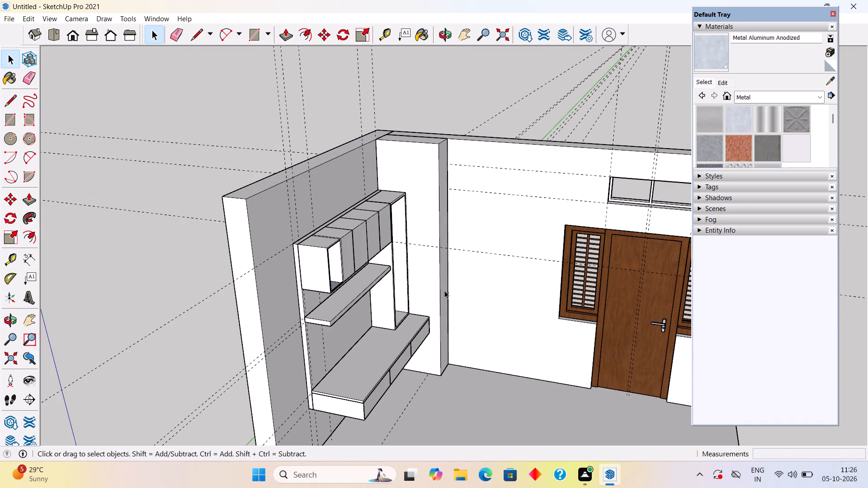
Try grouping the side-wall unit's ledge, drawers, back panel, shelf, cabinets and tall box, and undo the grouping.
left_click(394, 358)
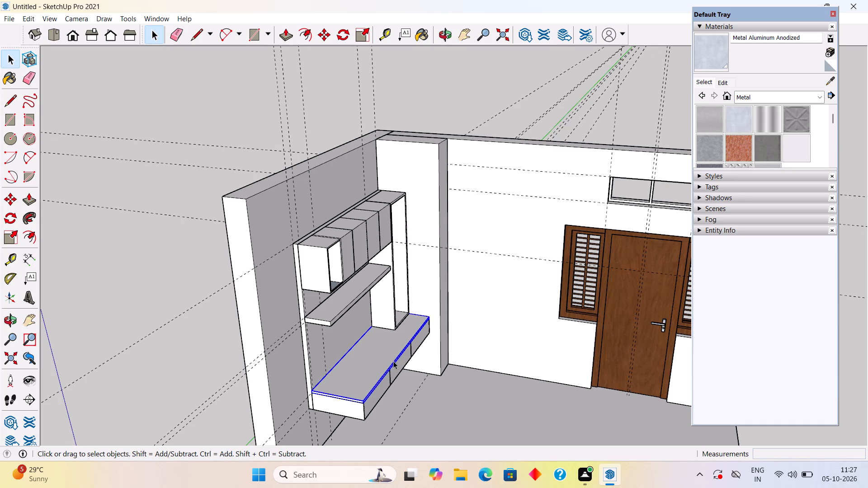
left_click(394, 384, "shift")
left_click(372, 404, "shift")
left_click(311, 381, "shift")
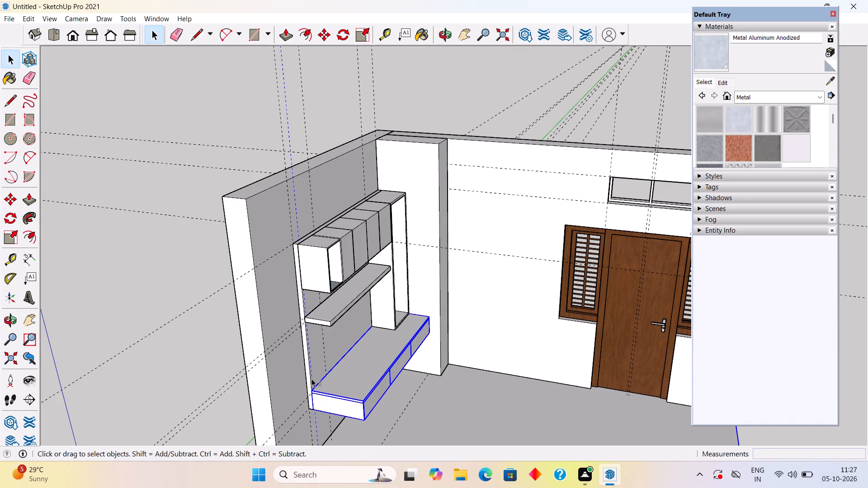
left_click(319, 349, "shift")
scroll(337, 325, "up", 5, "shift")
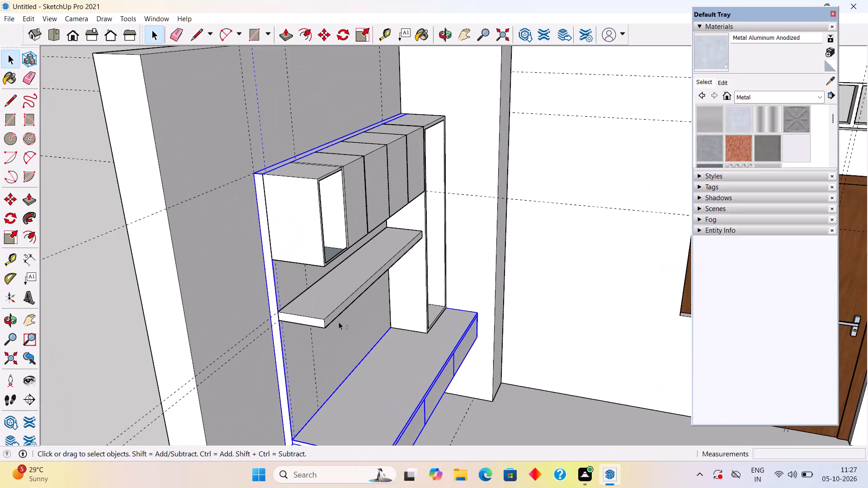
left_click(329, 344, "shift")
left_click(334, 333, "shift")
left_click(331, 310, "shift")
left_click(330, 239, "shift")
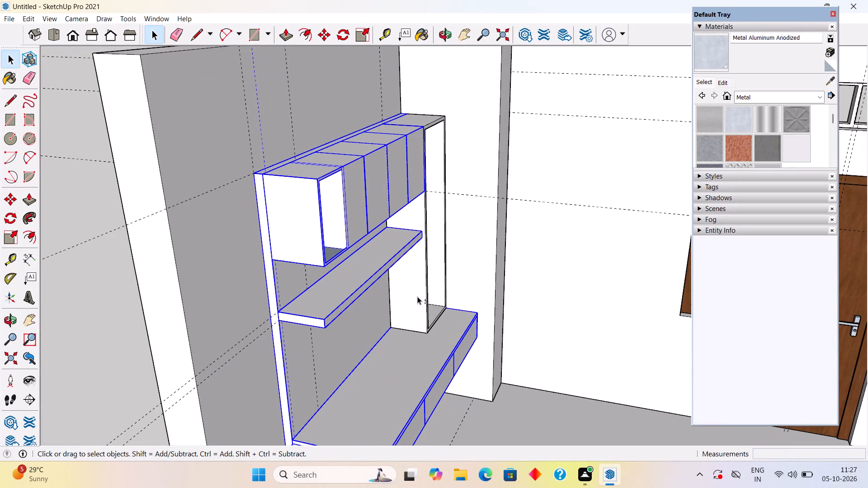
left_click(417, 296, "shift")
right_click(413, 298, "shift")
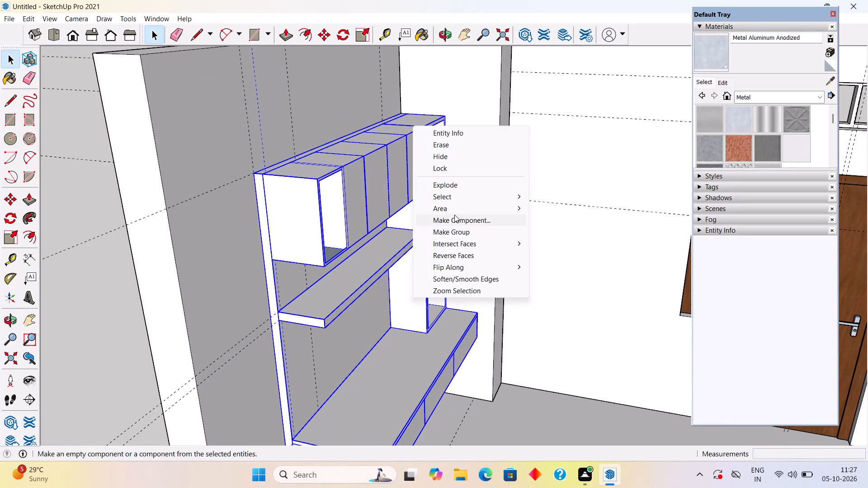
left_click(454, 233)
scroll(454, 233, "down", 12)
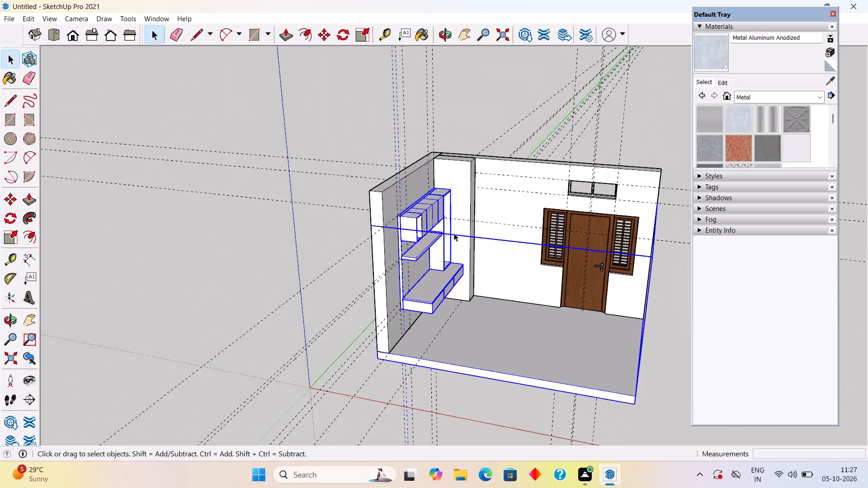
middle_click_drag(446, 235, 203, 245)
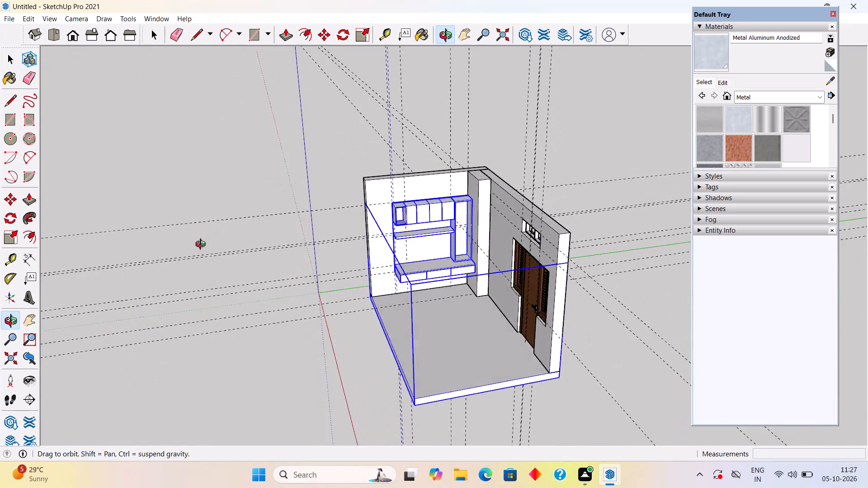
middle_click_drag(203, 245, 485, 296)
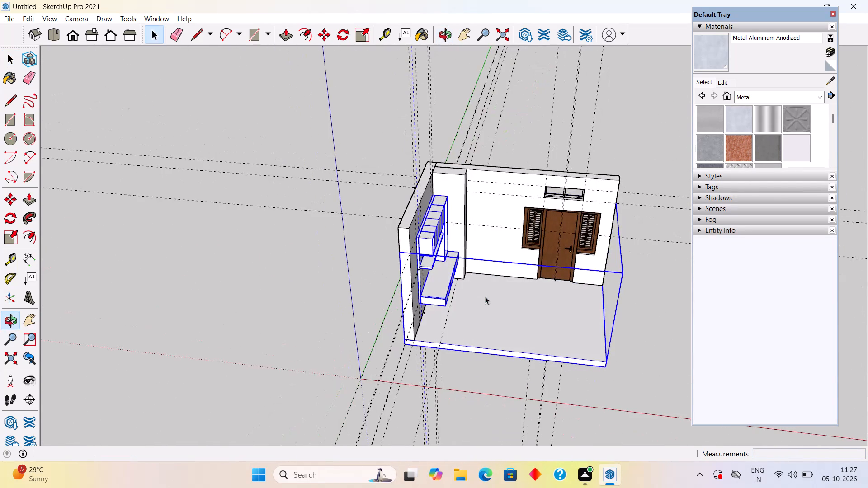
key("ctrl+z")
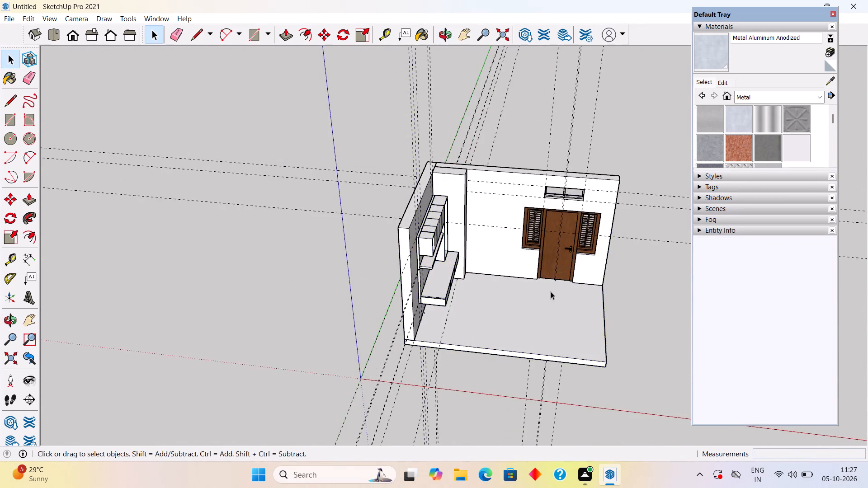
Select only the side-wall unit's drawers, ledge, tall box, shelf, cabinets and back panel, make them one group, and clear the selection.
scroll(550, 291, "up", 10)
left_click(325, 302)
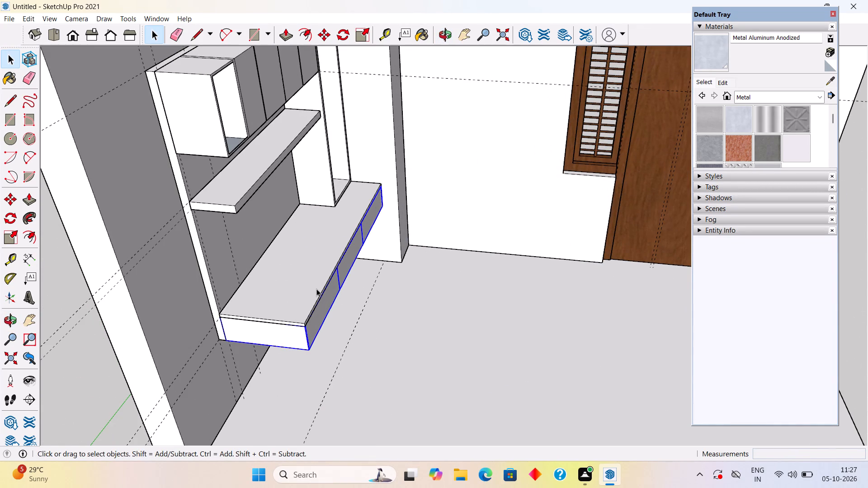
left_click(316, 289, "shift")
left_click(330, 190, "shift")
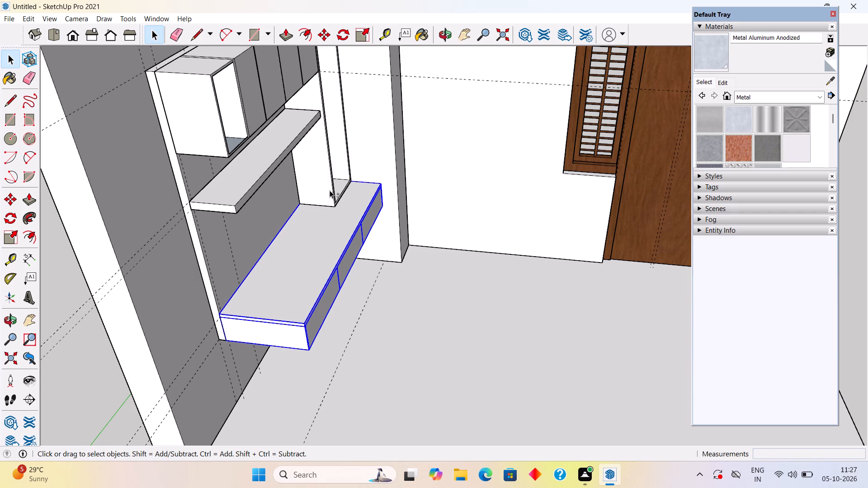
left_click(285, 160, "shift")
left_click_drag(265, 117, 266, 111, "shift")
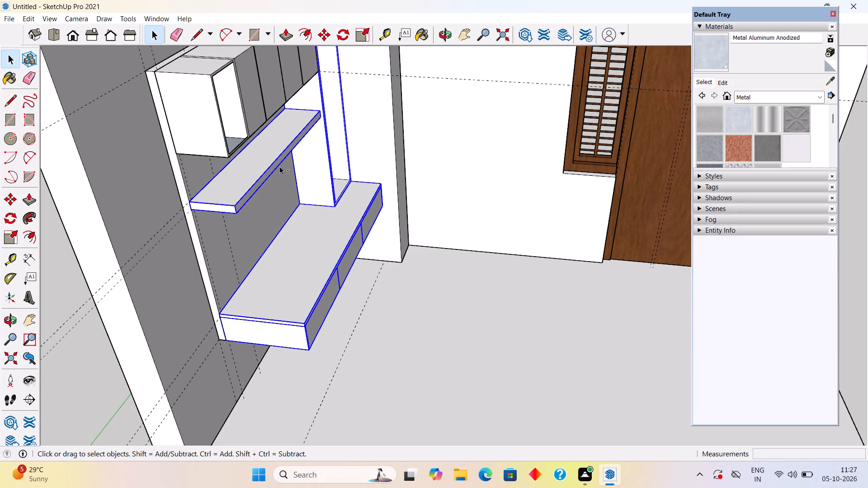
left_click(229, 121, "shift")
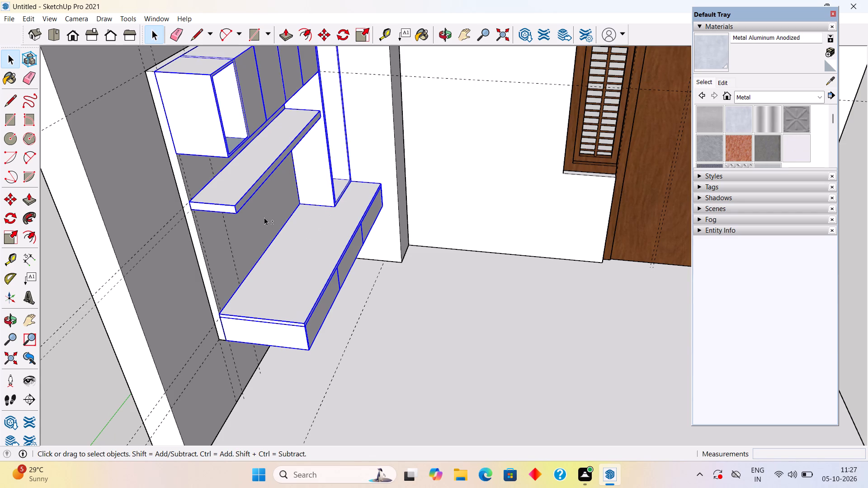
left_click(264, 217, "shift")
right_click(292, 228, "shift")
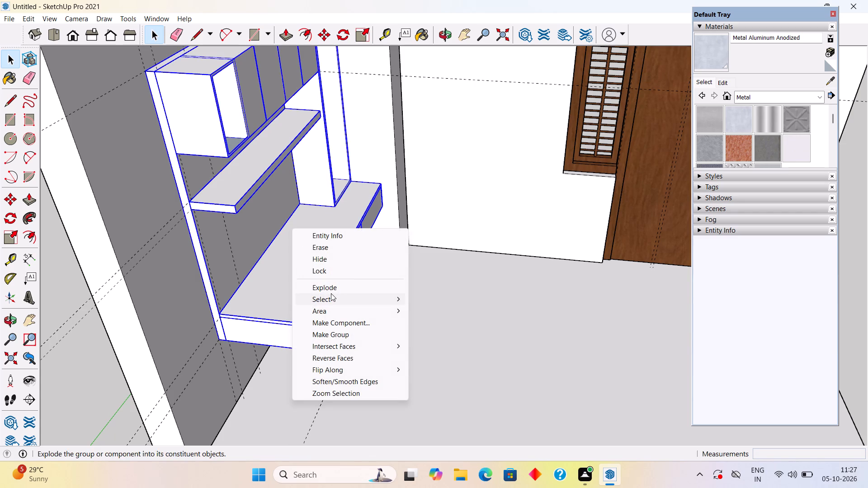
left_click(336, 333)
scroll(337, 324, "down", 5)
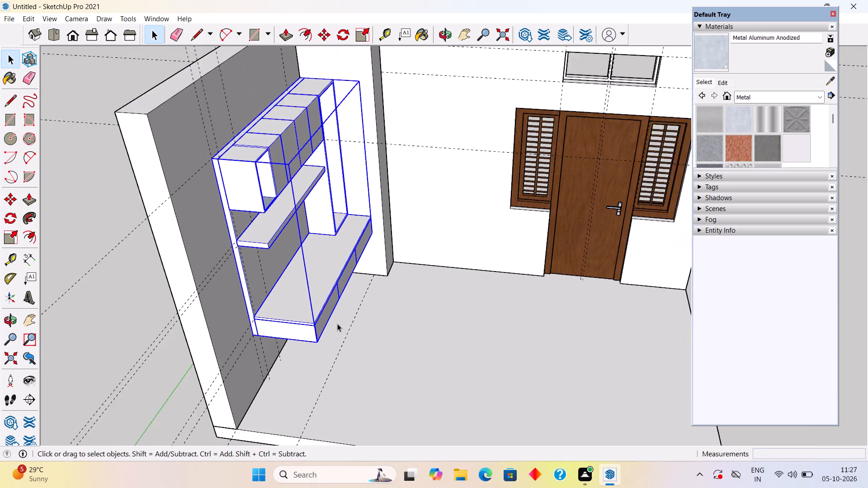
scroll(337, 324, "down", 5)
middle_click_drag(317, 301, 199, 291)
left_click(209, 194)
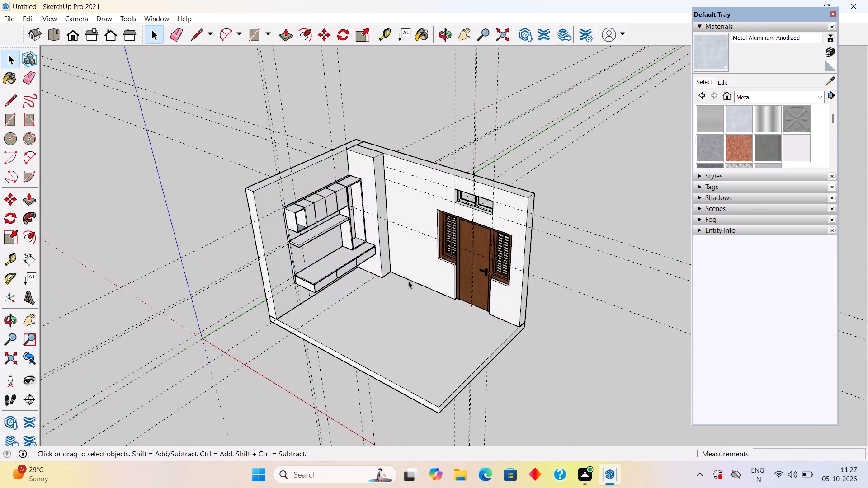
Examine the whole room from above, from eye level and towards the entrance wall beside the corner column.
scroll(408, 279, "up", 6)
scroll(380, 247, "down", 3)
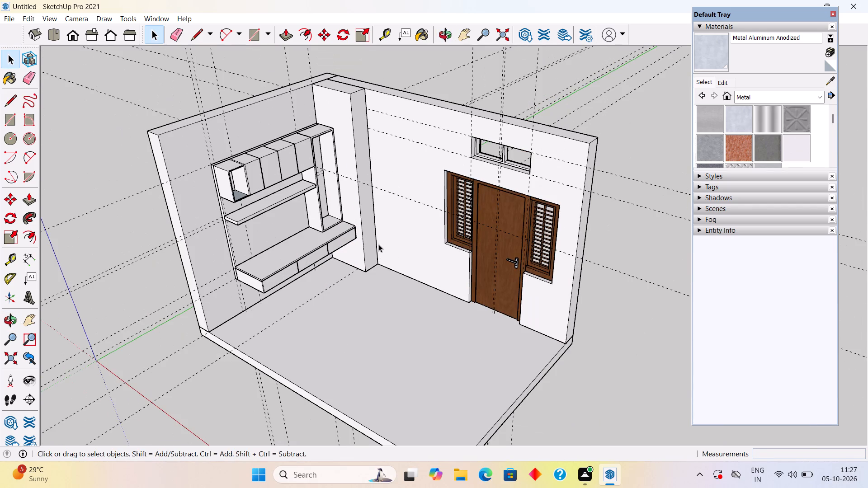
middle_click_drag(378, 244, 323, 139)
middle_click_drag(303, 249, 274, 211)
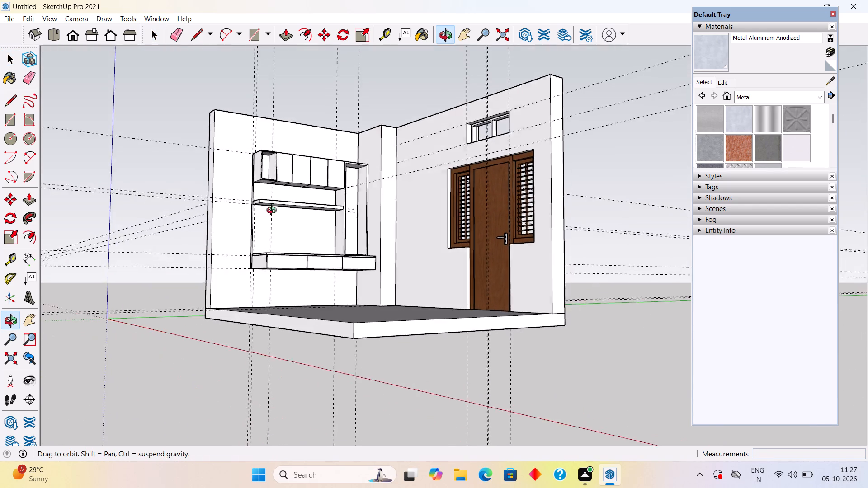
middle_click_drag(274, 211, 381, 249)
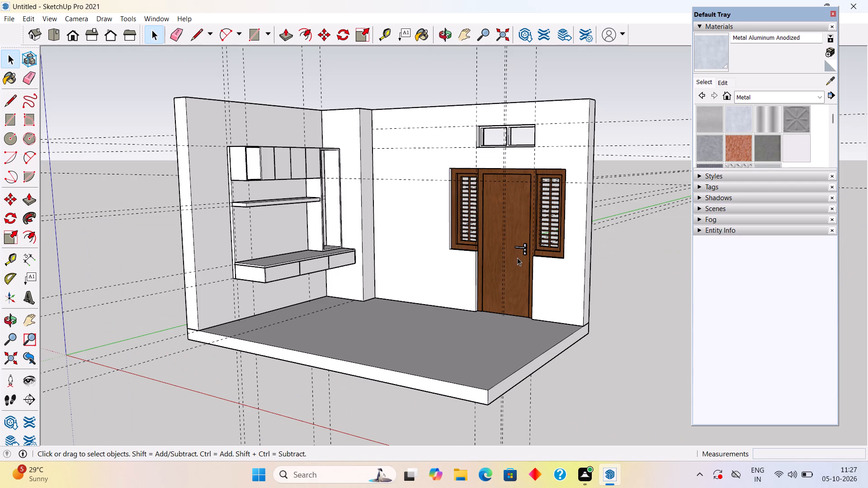
middle_click_drag(407, 225, 603, 280)
scroll(396, 221, "up", 4)
middle_click_drag(354, 240, 255, 288)
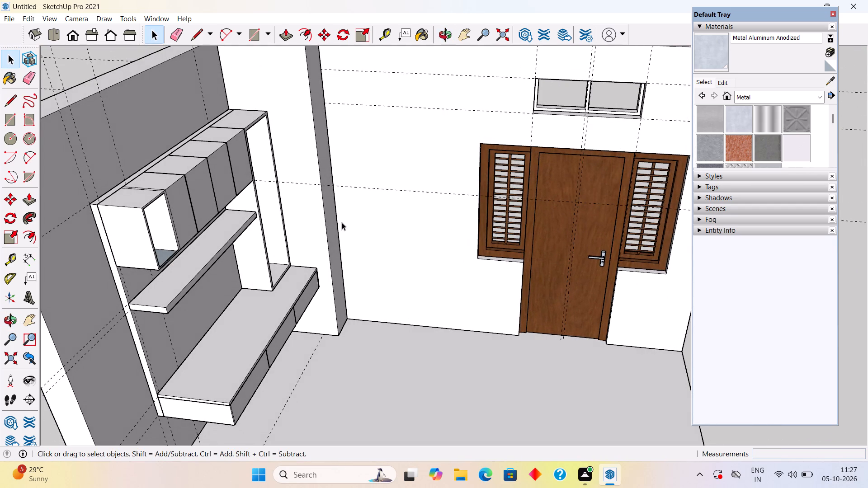
Place a vertical guide on the entrance wall 1.5' from the corner column's edge, towards the door.
key("t")
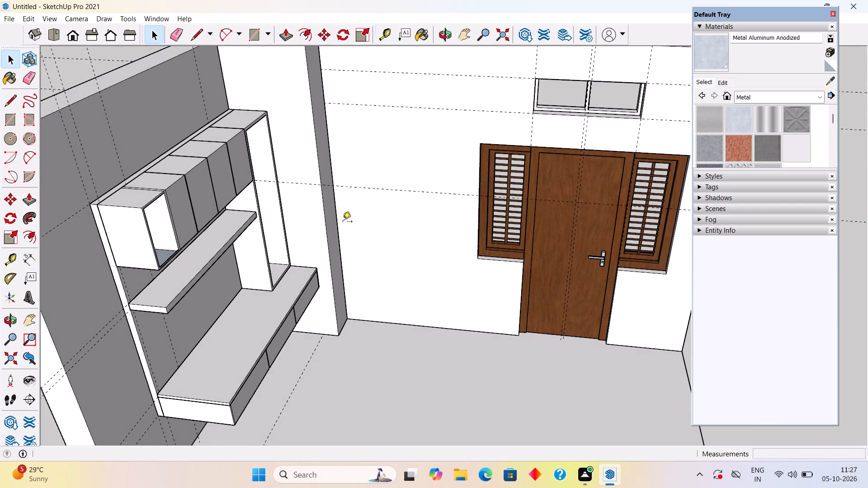
left_click(340, 222)
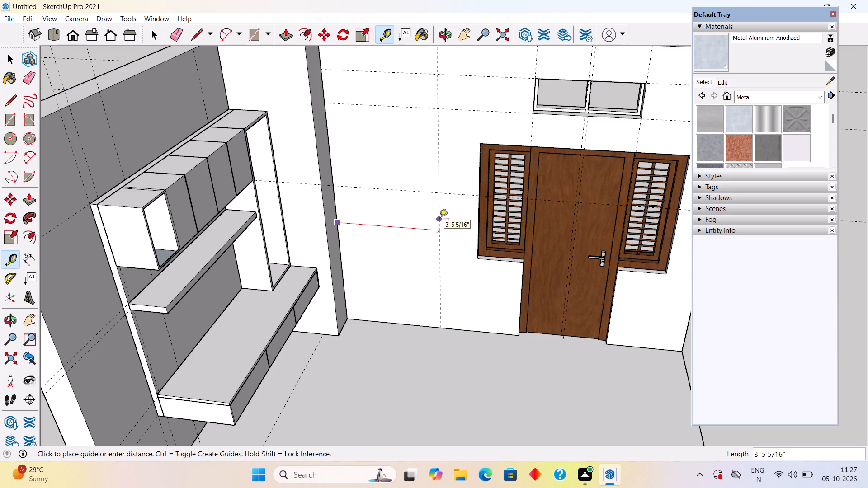
type("1.5'")
key("Return")
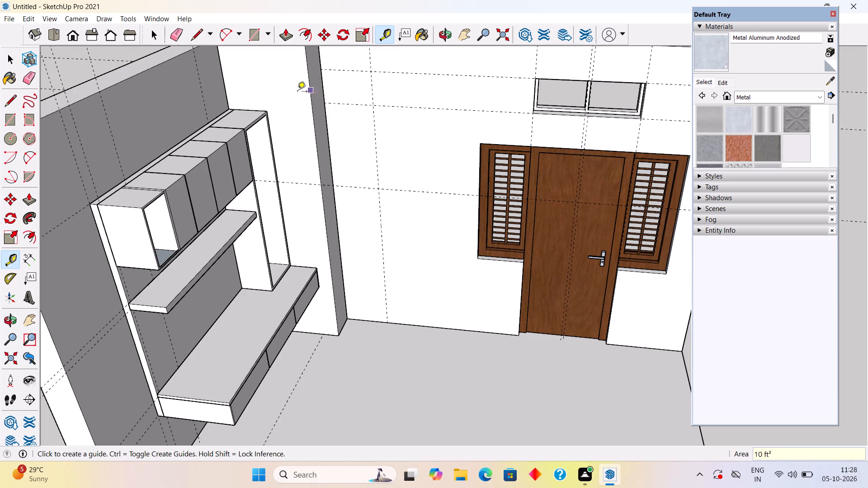
key("space")
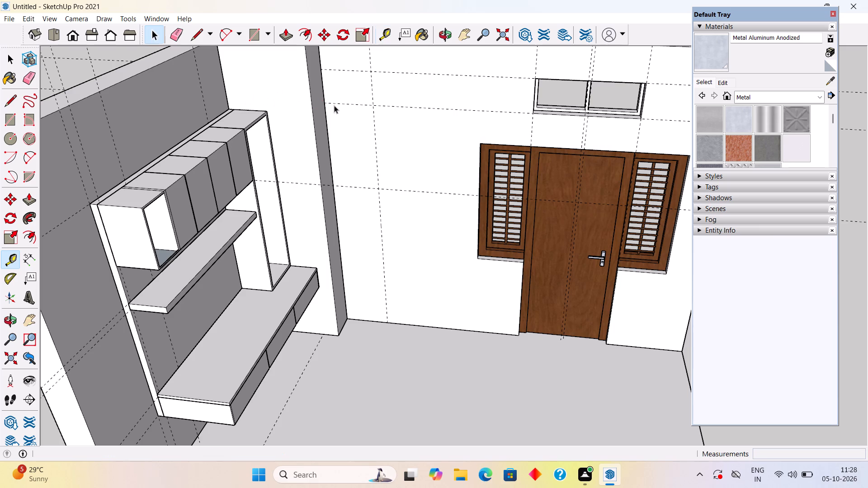
Draw a 1' 6" by 8' rectangle on the entrance wall between the column and the vertical guide, reaching down to the floor.
type("r")
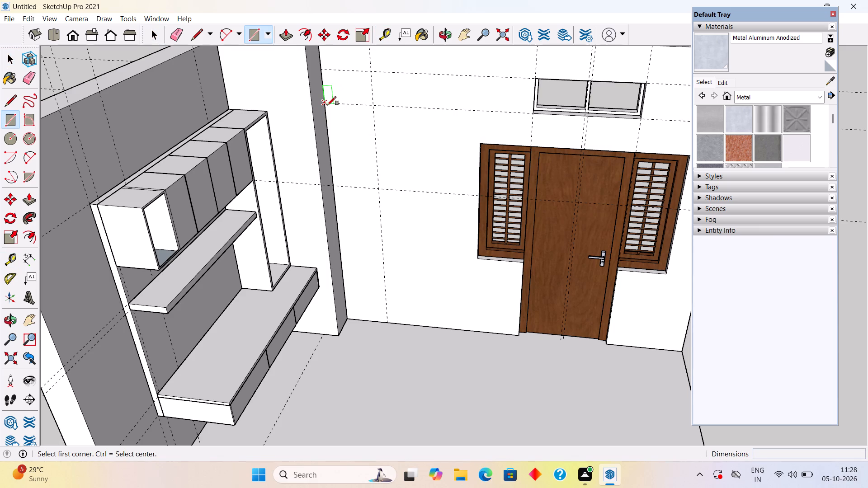
left_click(327, 105)
scroll(396, 296, "up", 4)
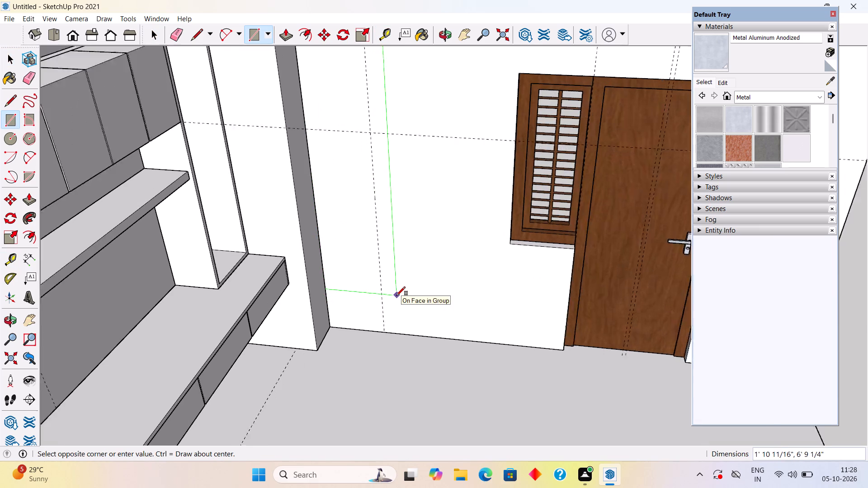
left_click(384, 334)
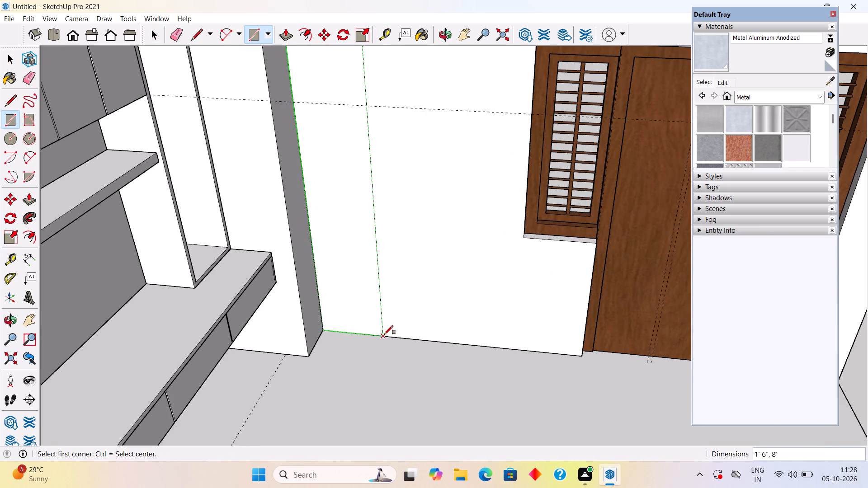
key("space")
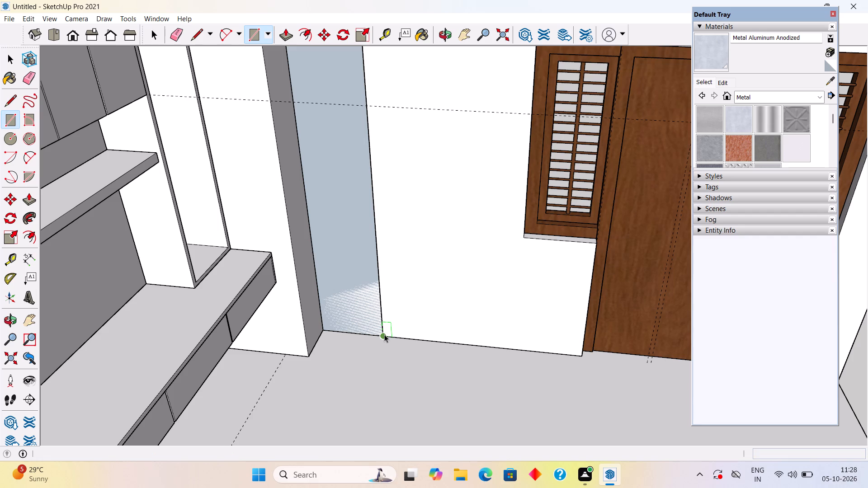
Offset the edges of the tall rectangle beside the corner column 1" inward.
key("f")
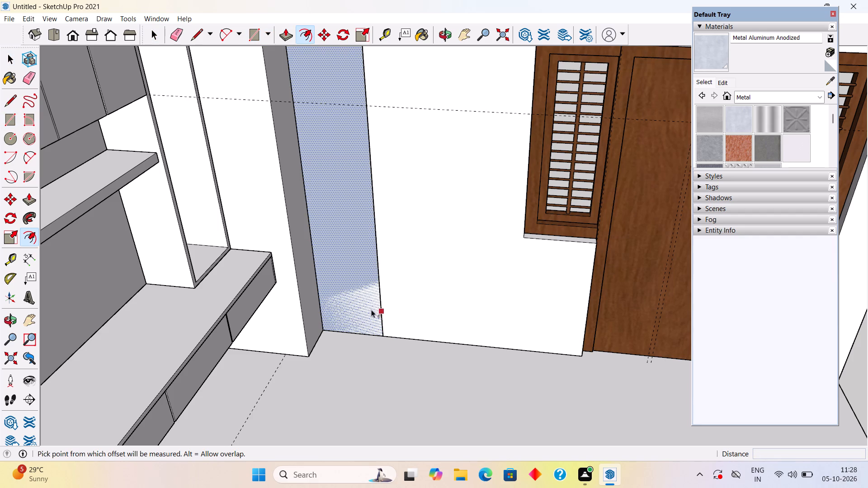
left_click(376, 300)
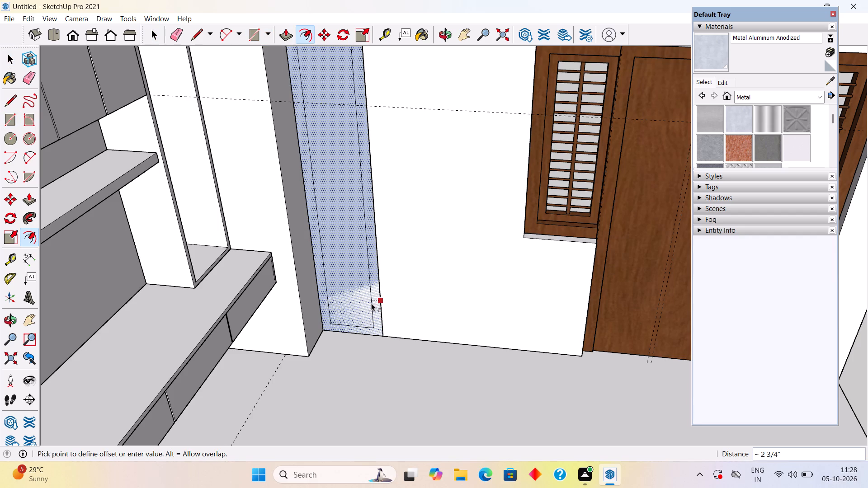
type("1\"")
key("Return")
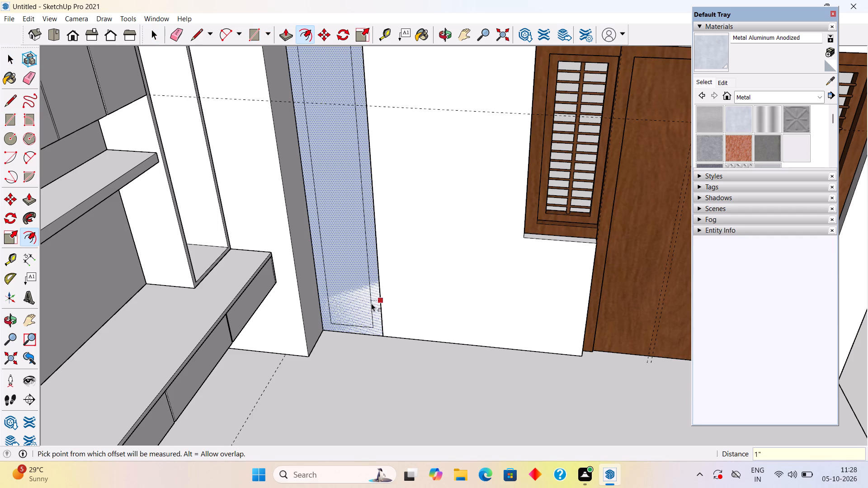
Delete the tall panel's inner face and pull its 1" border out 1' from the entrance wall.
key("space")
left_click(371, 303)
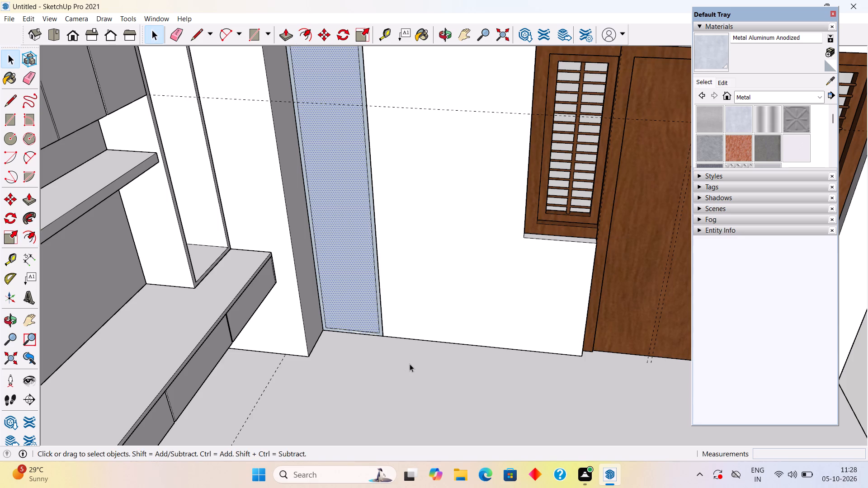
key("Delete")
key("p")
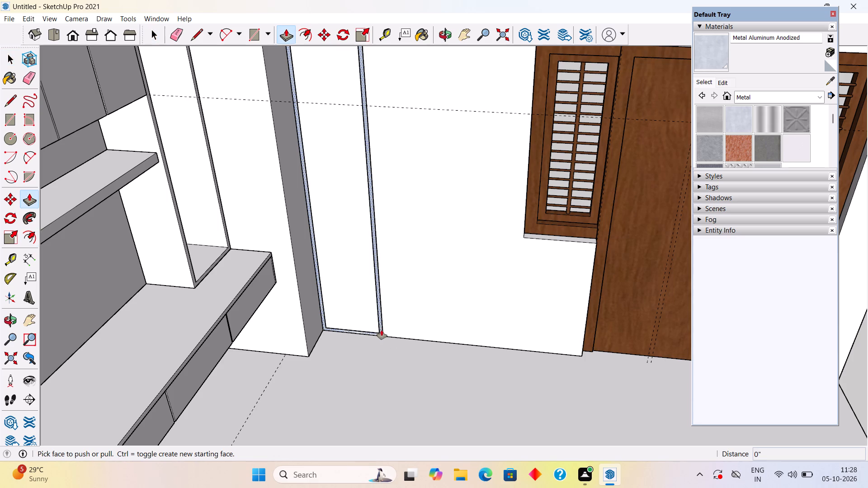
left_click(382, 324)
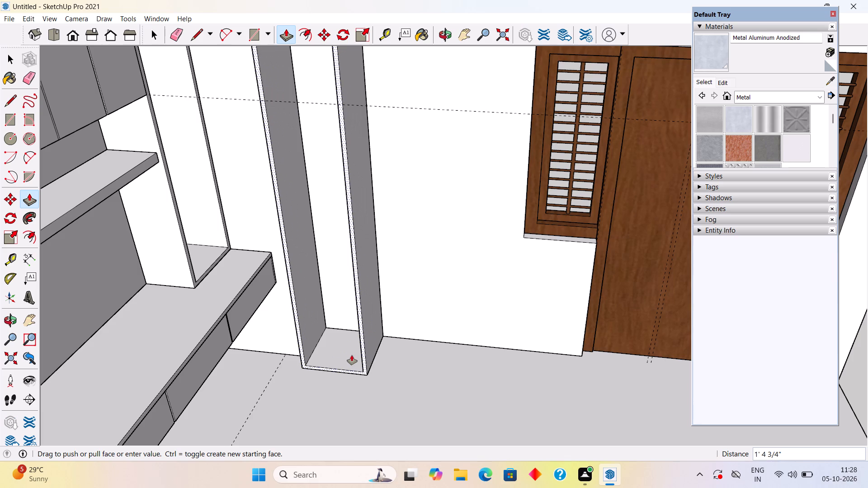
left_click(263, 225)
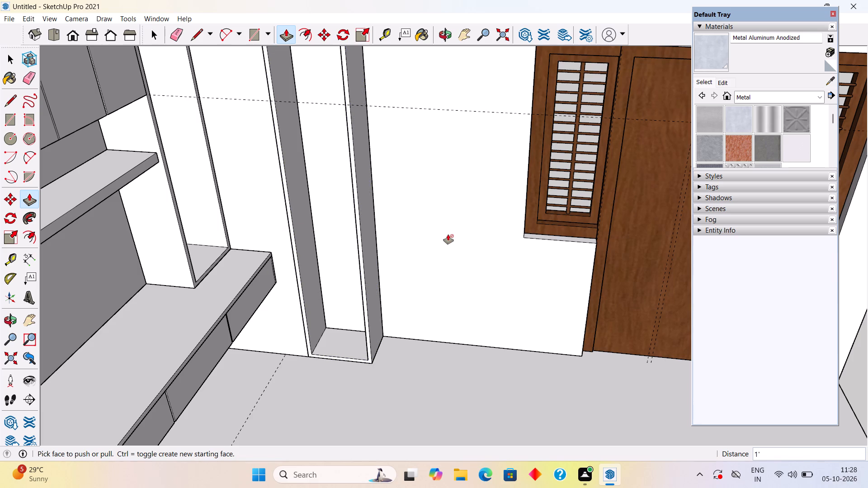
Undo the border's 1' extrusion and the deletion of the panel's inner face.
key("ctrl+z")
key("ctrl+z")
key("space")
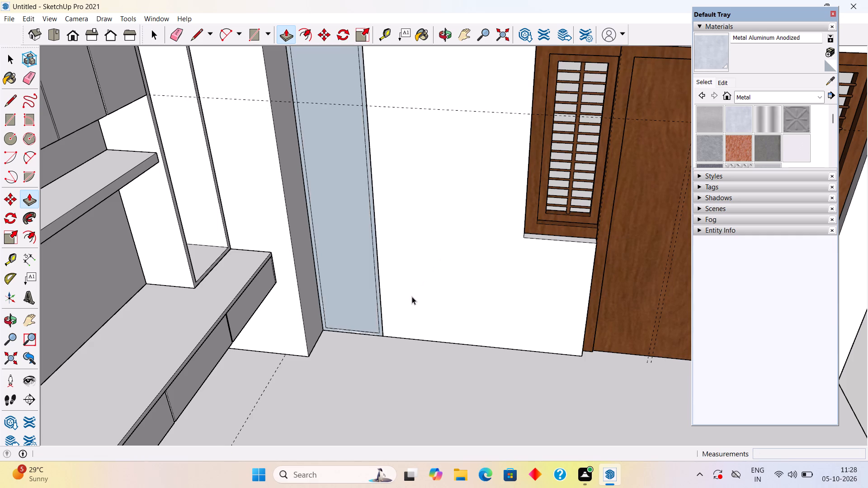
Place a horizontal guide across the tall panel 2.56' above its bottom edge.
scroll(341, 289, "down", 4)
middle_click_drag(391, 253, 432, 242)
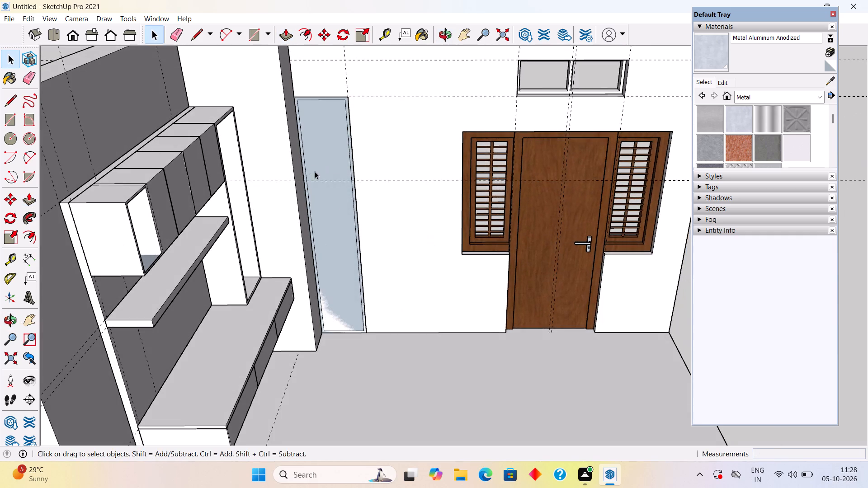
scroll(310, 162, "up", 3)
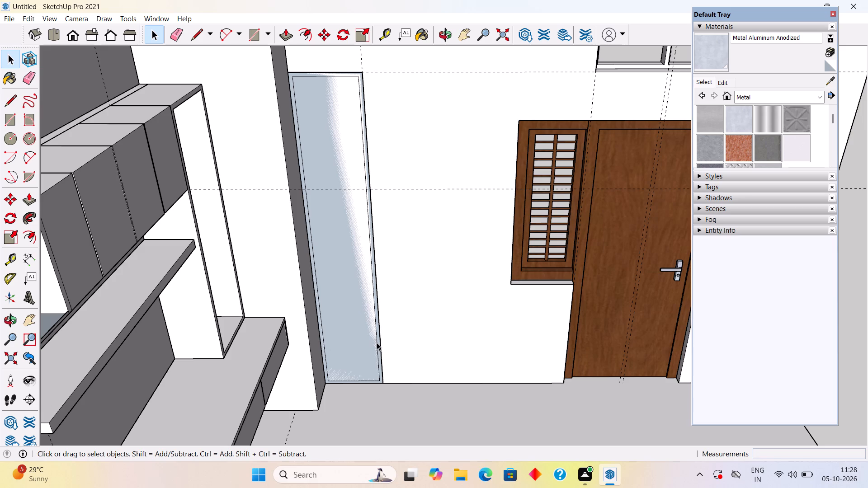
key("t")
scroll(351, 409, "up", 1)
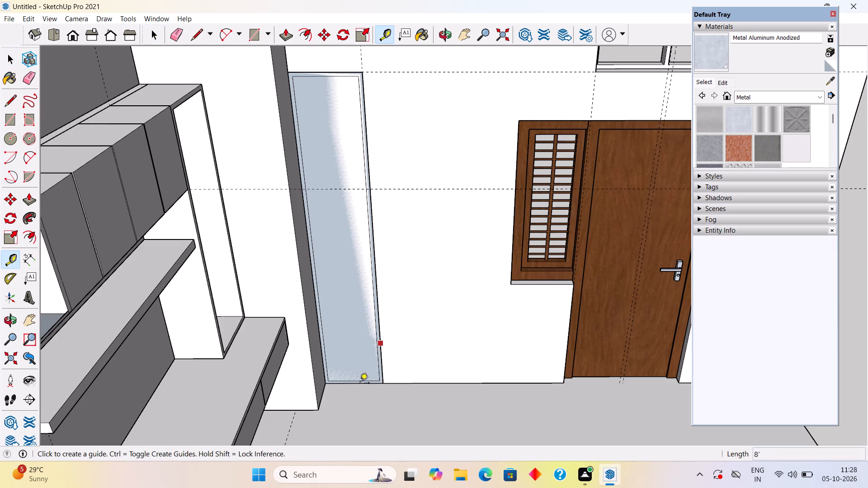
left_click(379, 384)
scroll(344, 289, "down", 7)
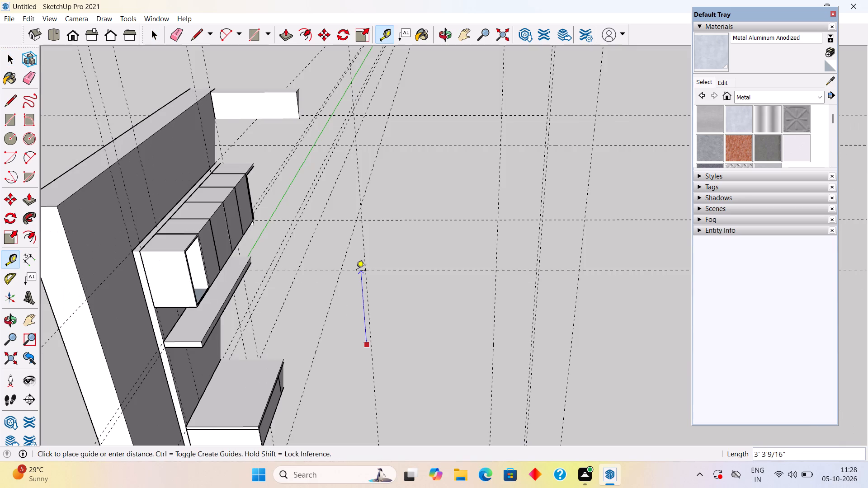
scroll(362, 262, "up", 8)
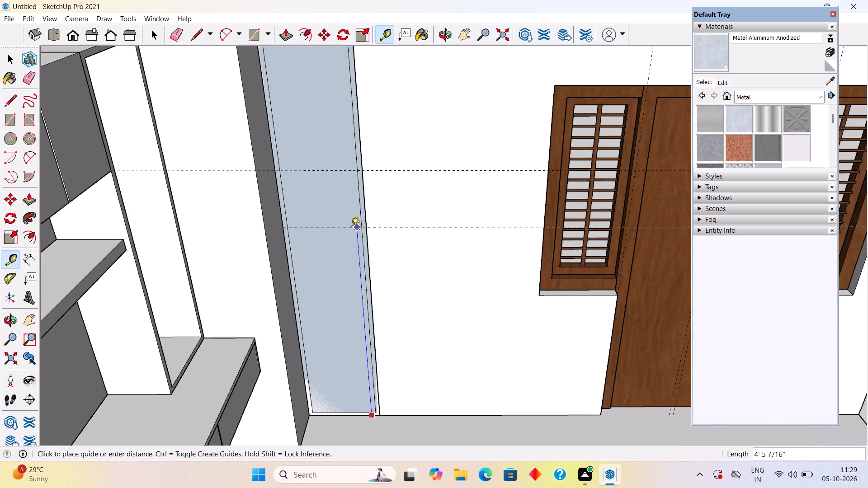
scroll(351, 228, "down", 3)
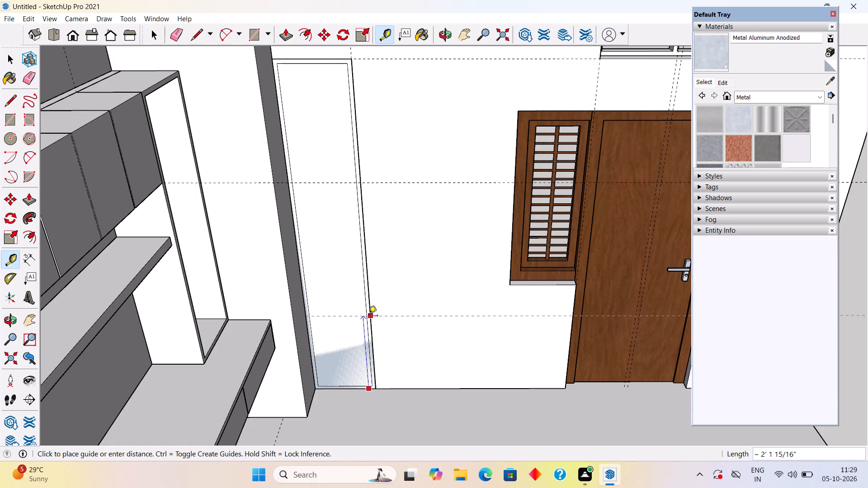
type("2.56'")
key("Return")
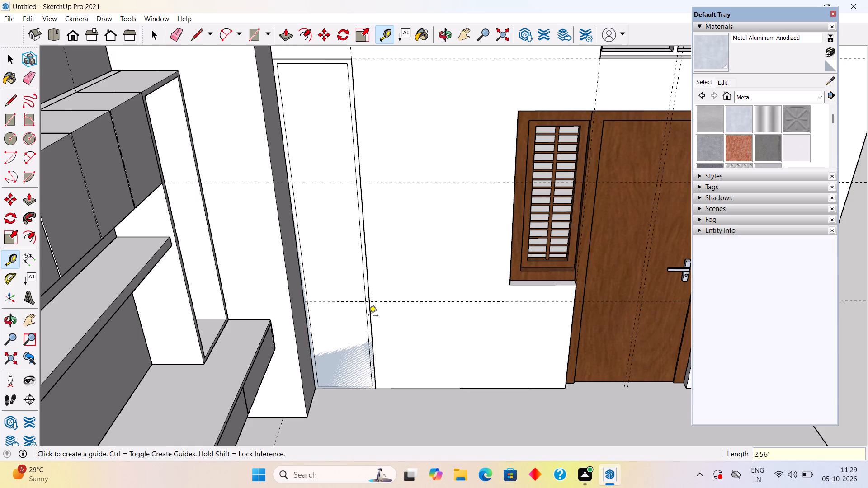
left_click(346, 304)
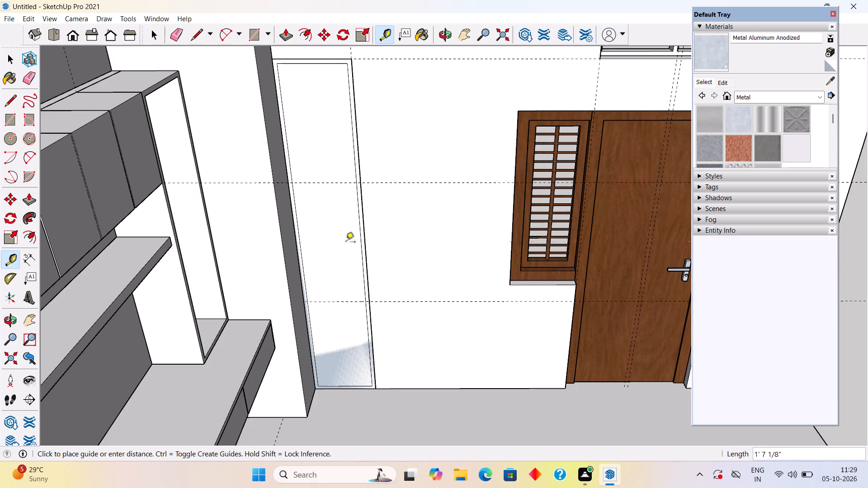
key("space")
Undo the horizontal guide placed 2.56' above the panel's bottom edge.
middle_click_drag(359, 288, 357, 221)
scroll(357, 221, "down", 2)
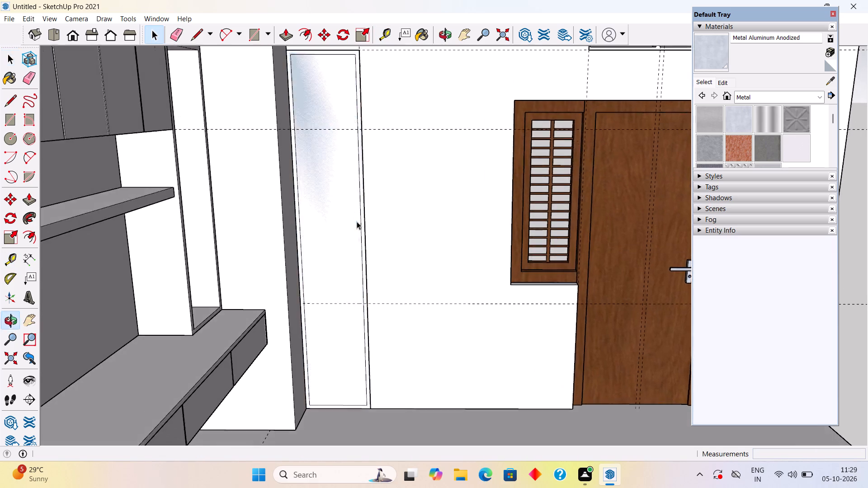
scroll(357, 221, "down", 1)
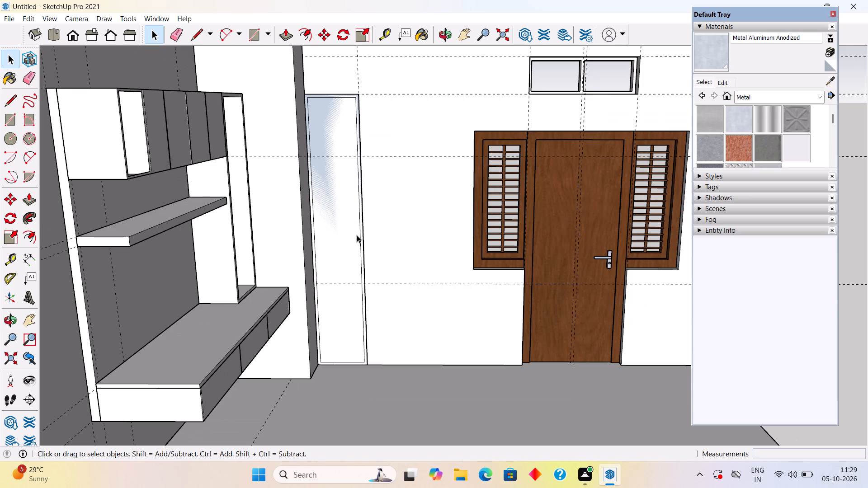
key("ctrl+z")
Place a horizontal guide 1.6' above the tall panel's bottom edge and a second guide 1" above it.
key("t")
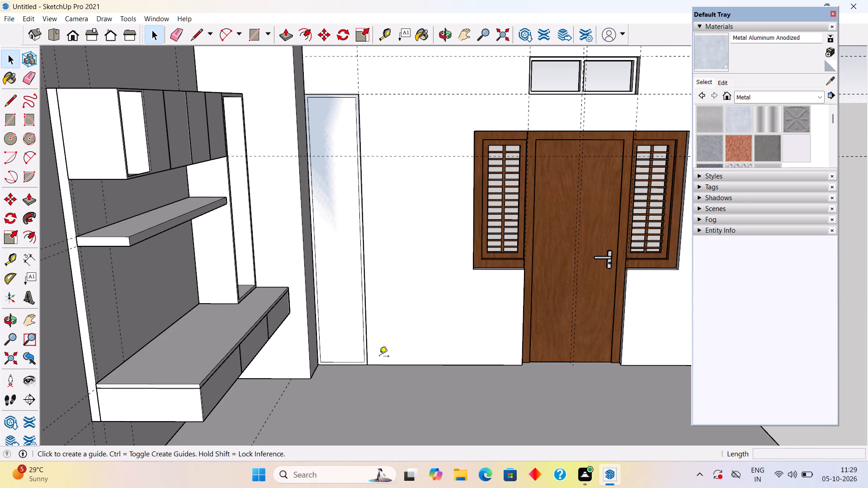
left_click(358, 367)
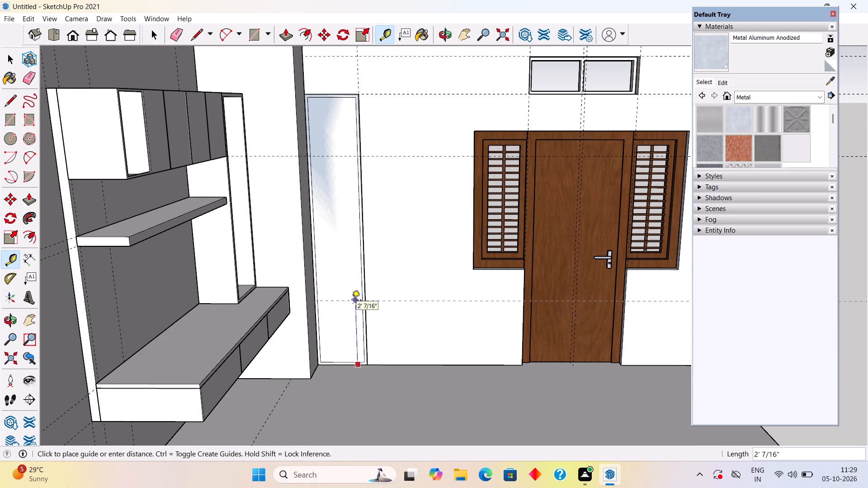
type("1.6'")
key("Return")
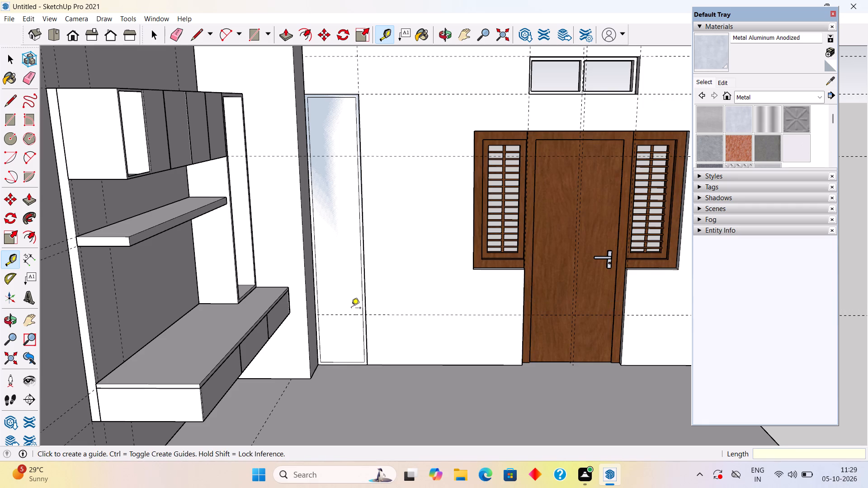
left_click(350, 314)
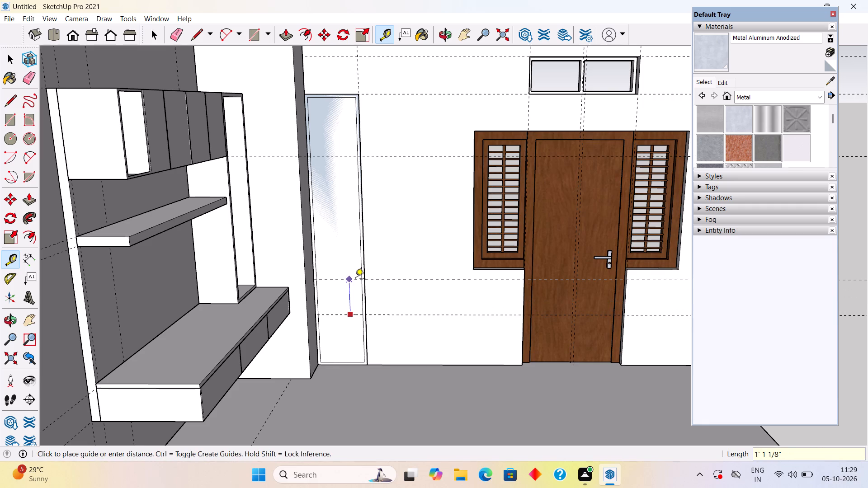
type("1\"")
key("Return")
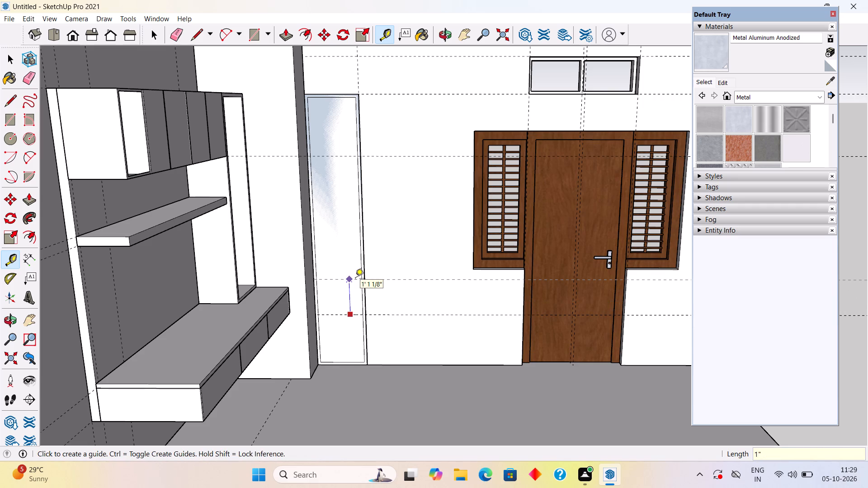
key("space")
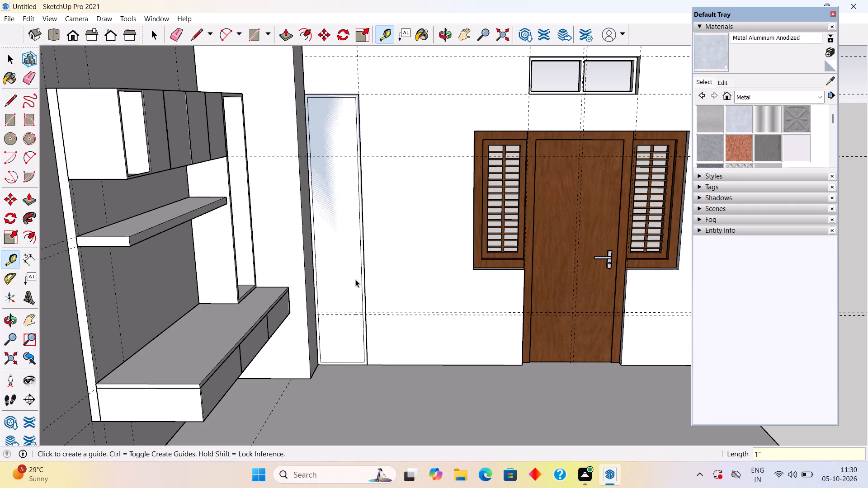
Copy the pair of horizontal guides upward at 1.7' spacing, making four copies.
left_click(351, 314)
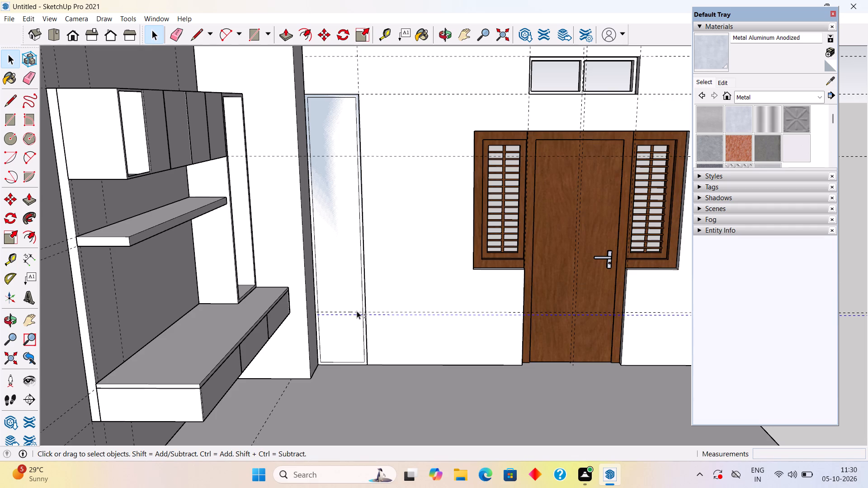
left_click(357, 311, "shift")
key("m")
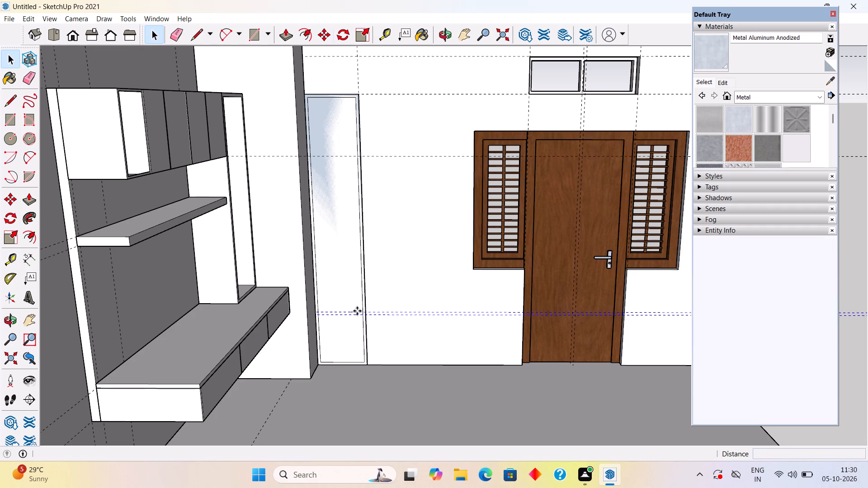
left_click(359, 313)
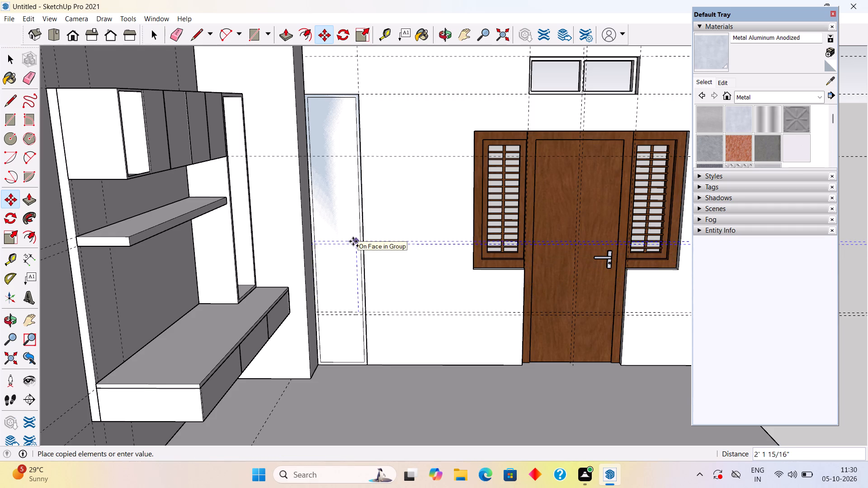
type("1.7")
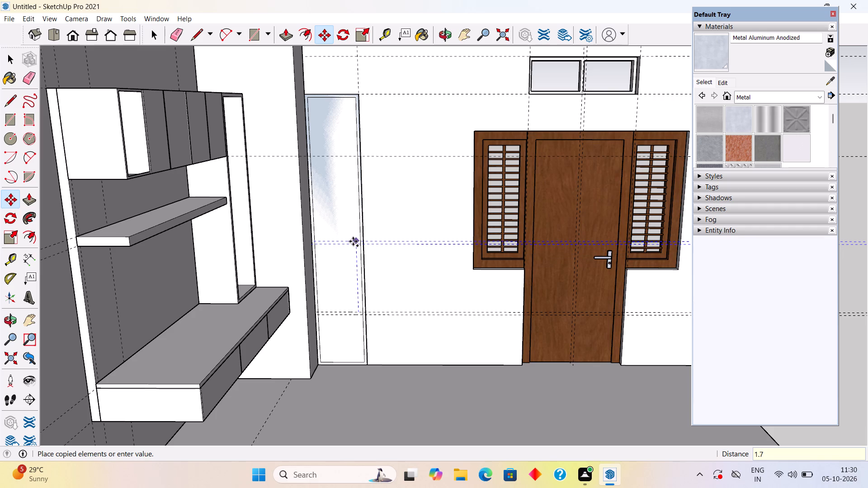
key("apostrophe")
key("Return")
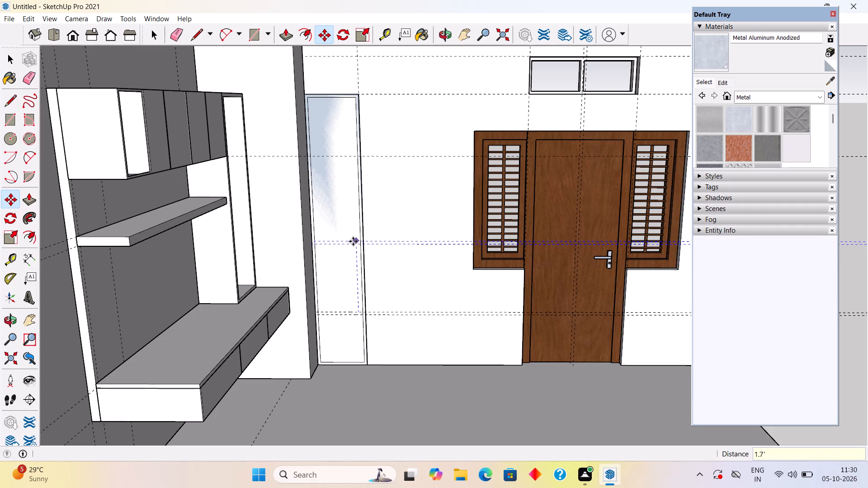
key("x")
key("4")
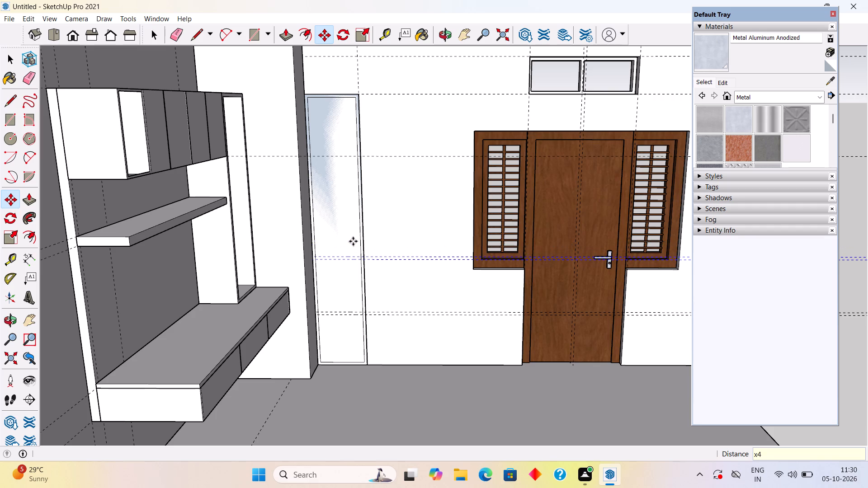
key("Return")
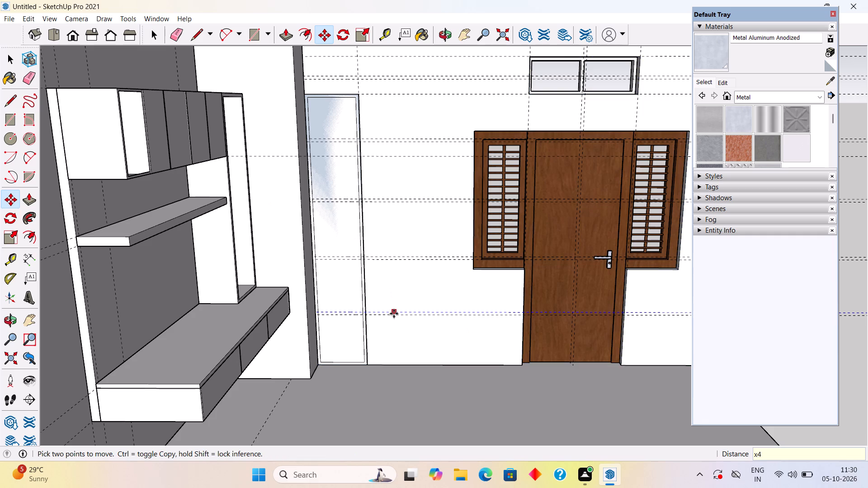
key("space")
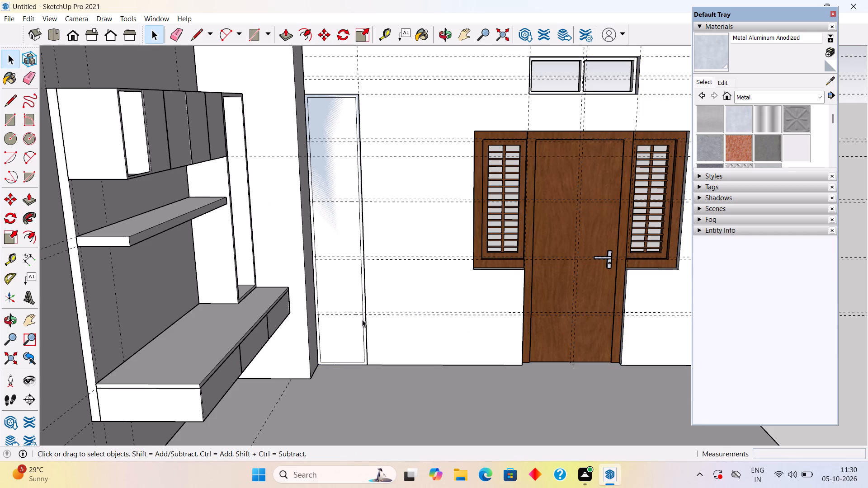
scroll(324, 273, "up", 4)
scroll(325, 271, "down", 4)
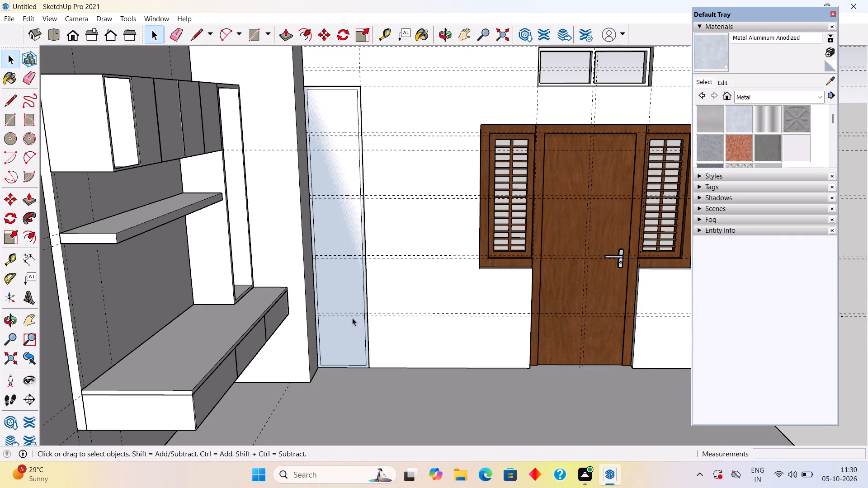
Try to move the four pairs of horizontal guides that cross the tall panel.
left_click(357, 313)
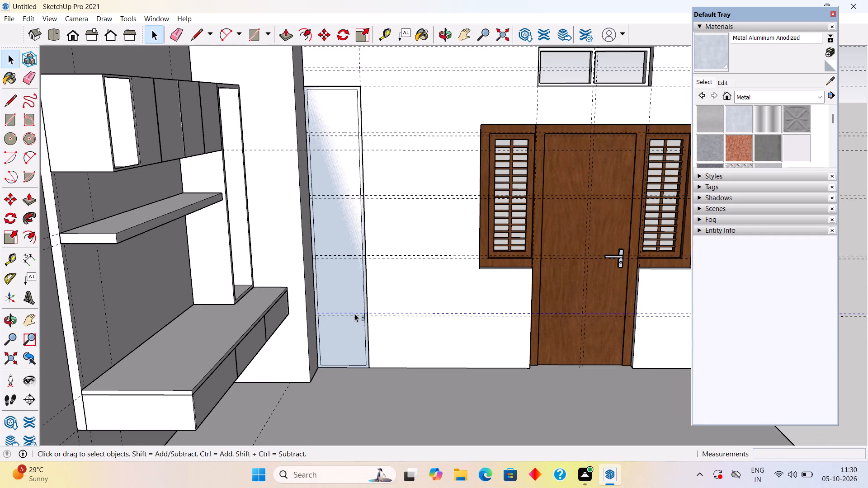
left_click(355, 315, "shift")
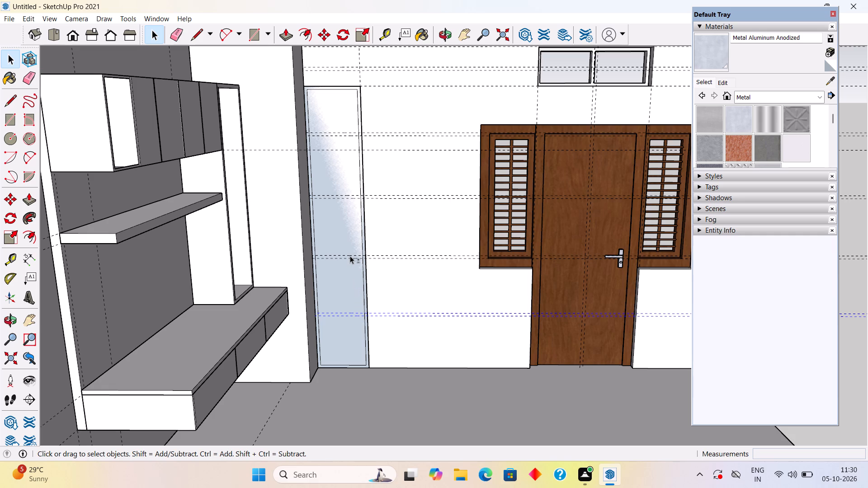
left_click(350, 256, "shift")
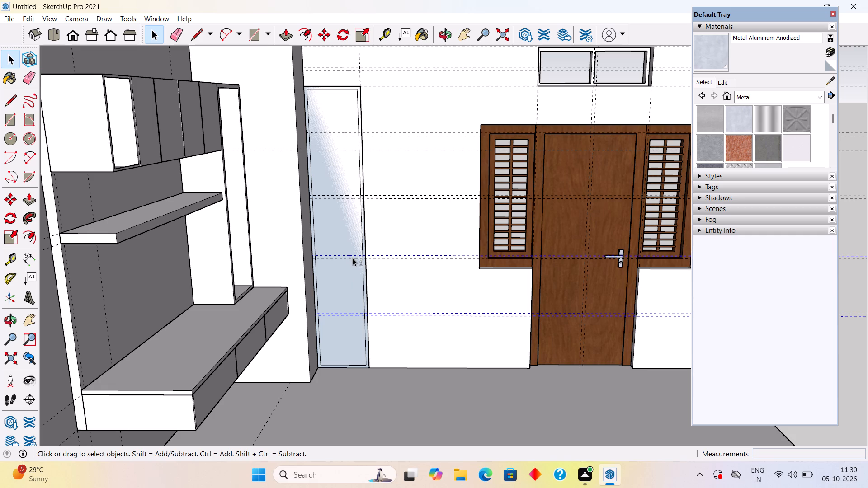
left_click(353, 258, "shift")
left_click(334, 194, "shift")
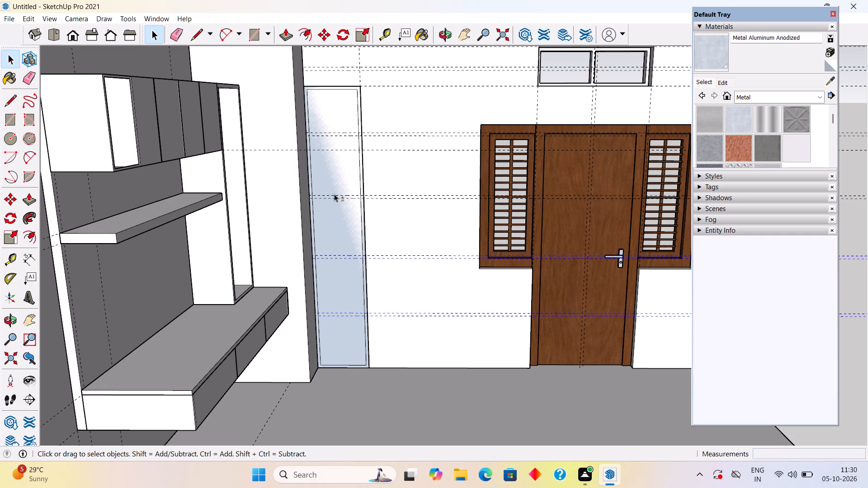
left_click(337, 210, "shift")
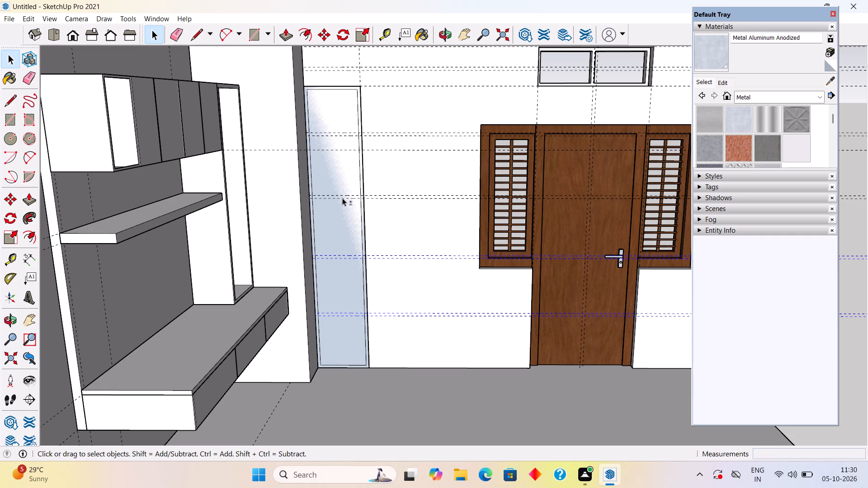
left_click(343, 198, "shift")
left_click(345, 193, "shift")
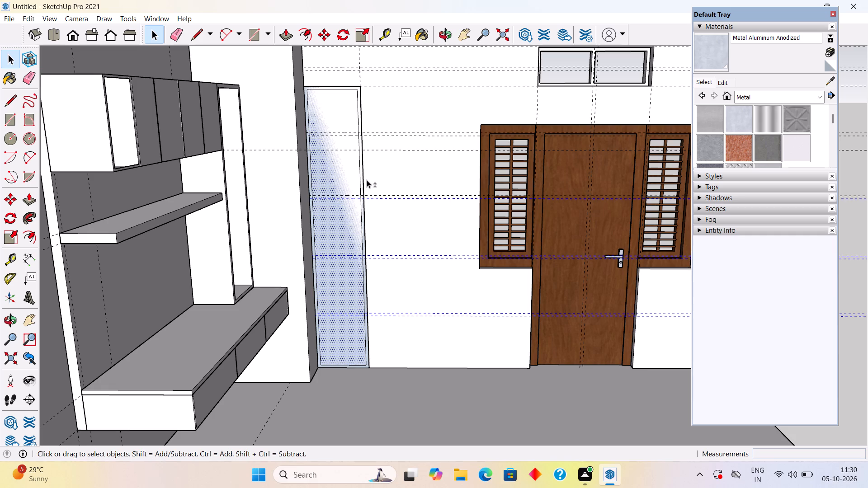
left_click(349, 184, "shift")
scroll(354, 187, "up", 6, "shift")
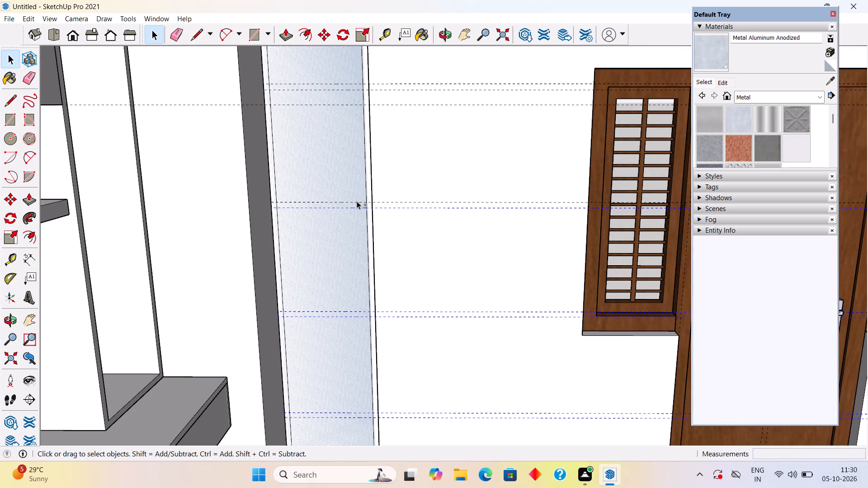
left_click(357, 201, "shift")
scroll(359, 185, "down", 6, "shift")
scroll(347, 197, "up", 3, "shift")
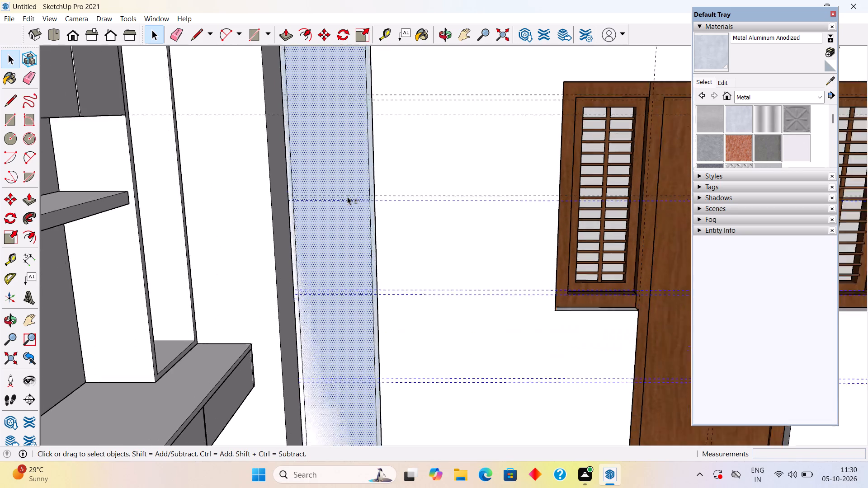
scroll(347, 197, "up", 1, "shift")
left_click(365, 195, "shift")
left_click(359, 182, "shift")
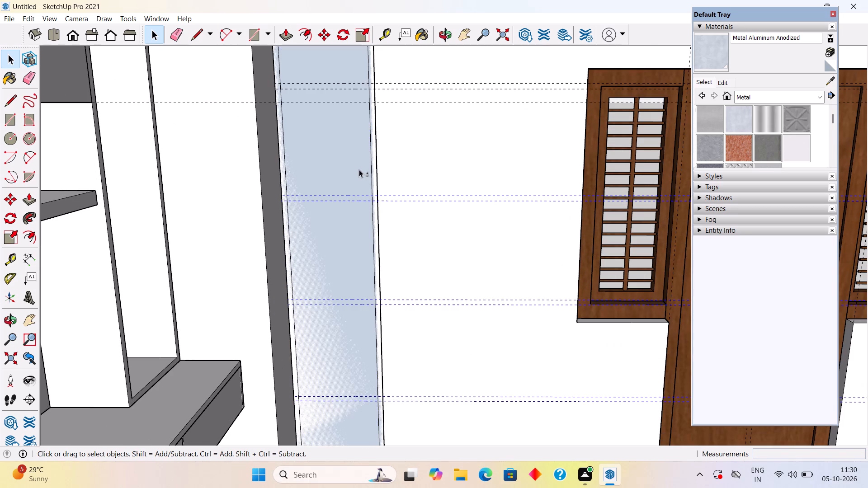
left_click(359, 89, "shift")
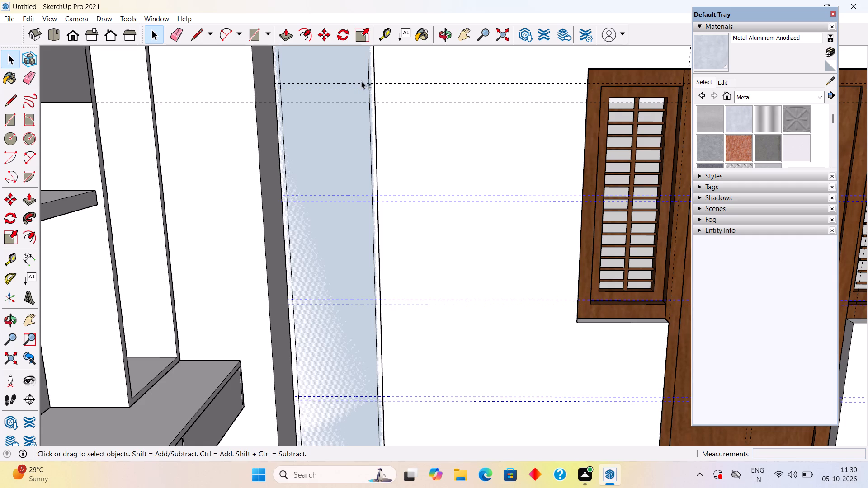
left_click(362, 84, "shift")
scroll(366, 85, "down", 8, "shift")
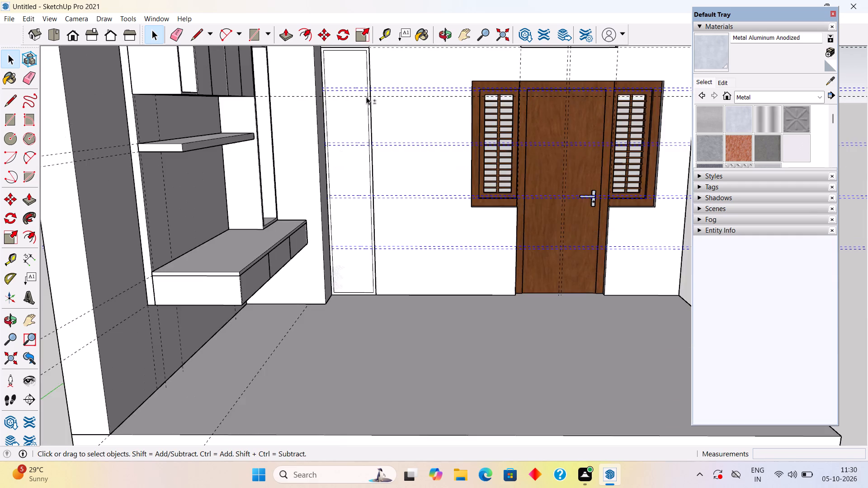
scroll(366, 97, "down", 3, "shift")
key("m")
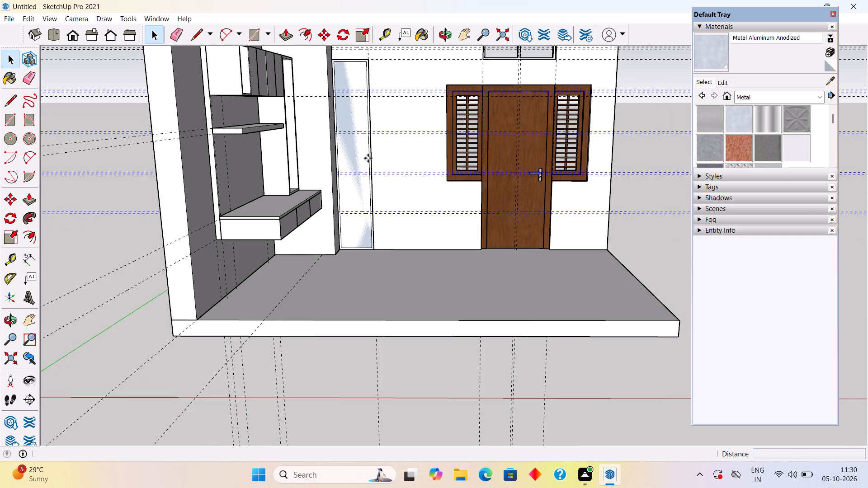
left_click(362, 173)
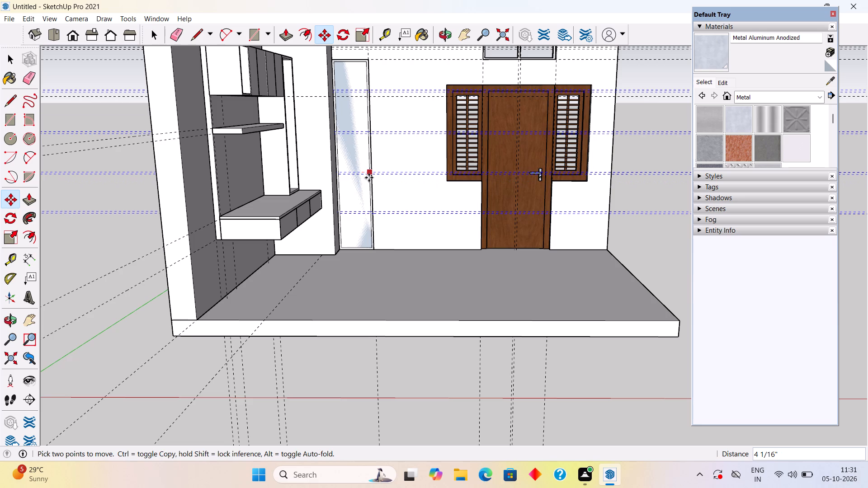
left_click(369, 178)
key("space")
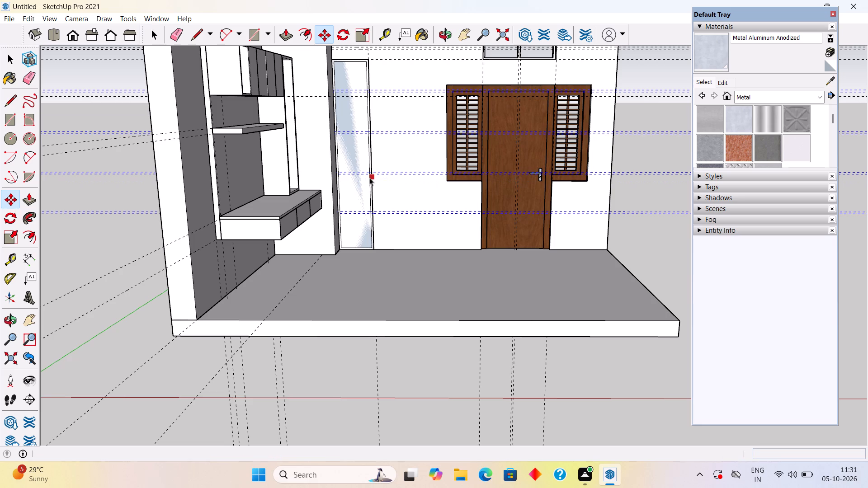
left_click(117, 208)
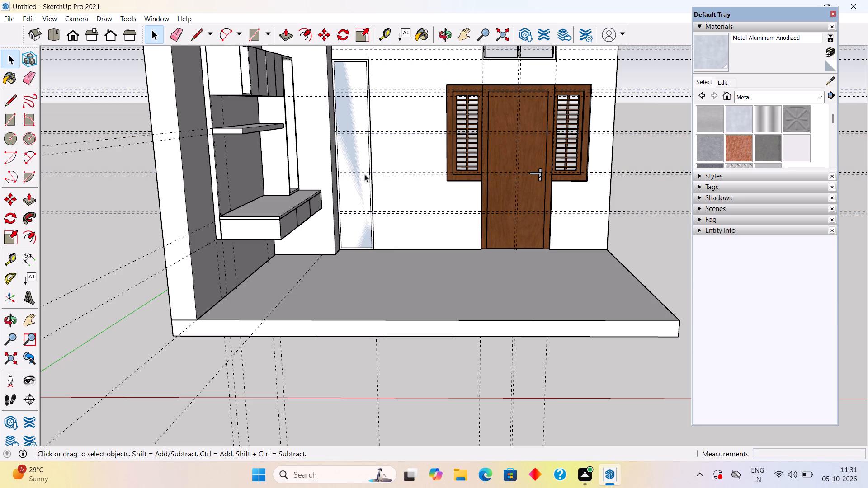
Draw two 1' 4" horizontal lines across the tall panel's inner face along the lowest pair of guides.
scroll(363, 162, "up", 9)
scroll(376, 241, "up", 4)
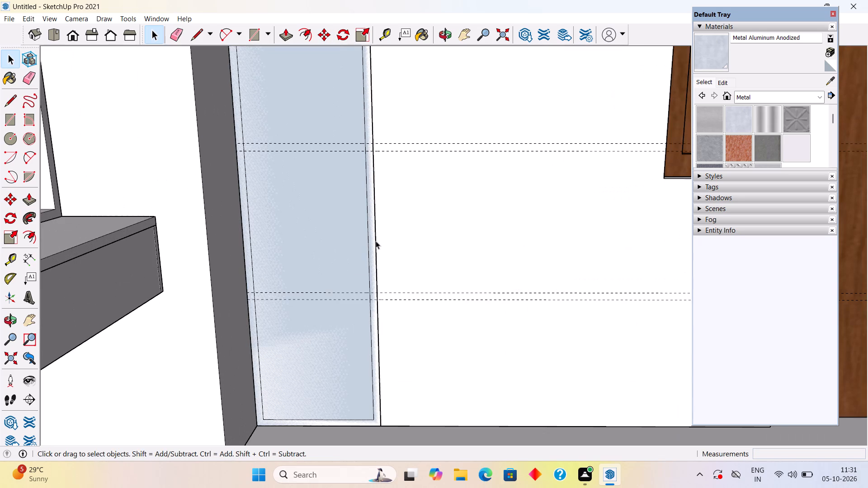
key("l")
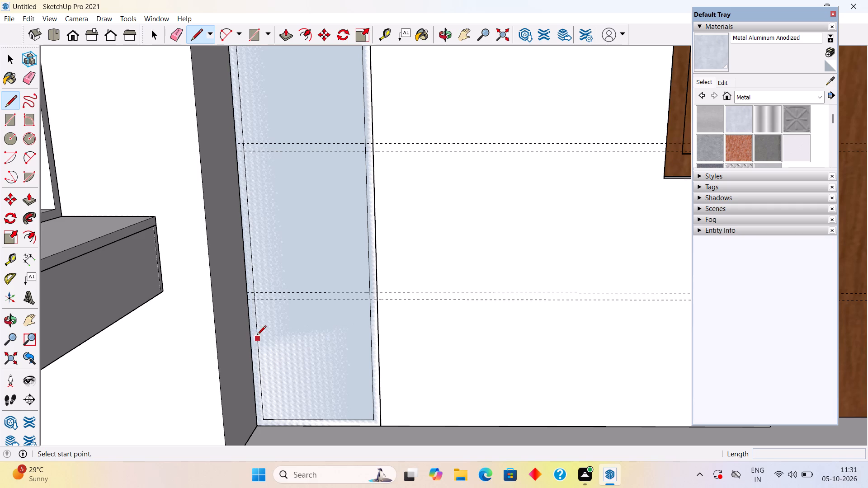
left_click(256, 302)
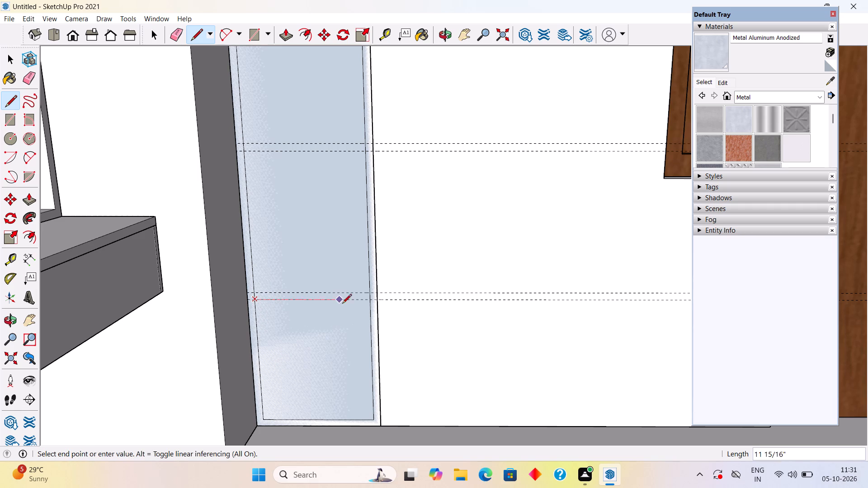
left_click(373, 304)
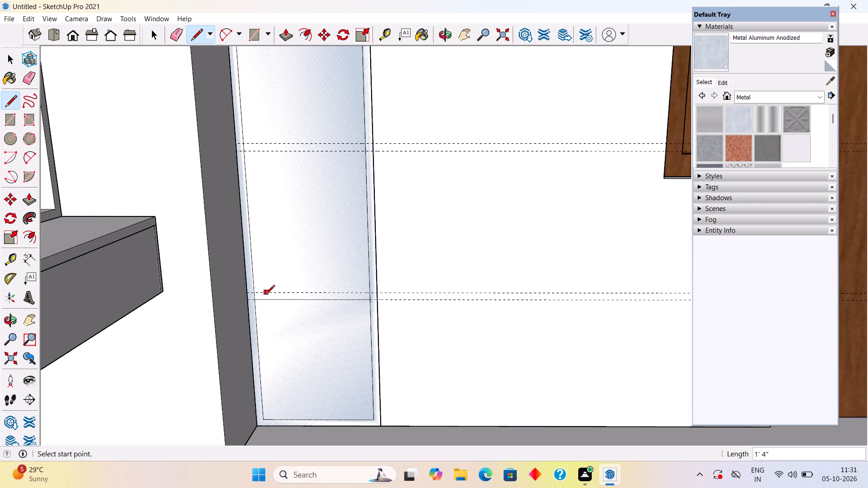
left_click(255, 291)
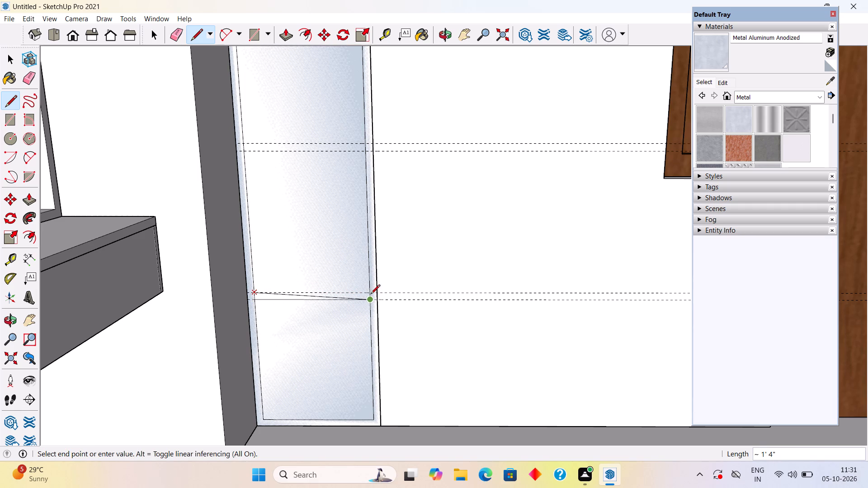
scroll(371, 295, "up", 5)
left_click(369, 290)
Draw two 1' 4" horizontal lines across the tall panel's inner face along the second pair of guides from the bottom.
scroll(369, 290, "down", 11)
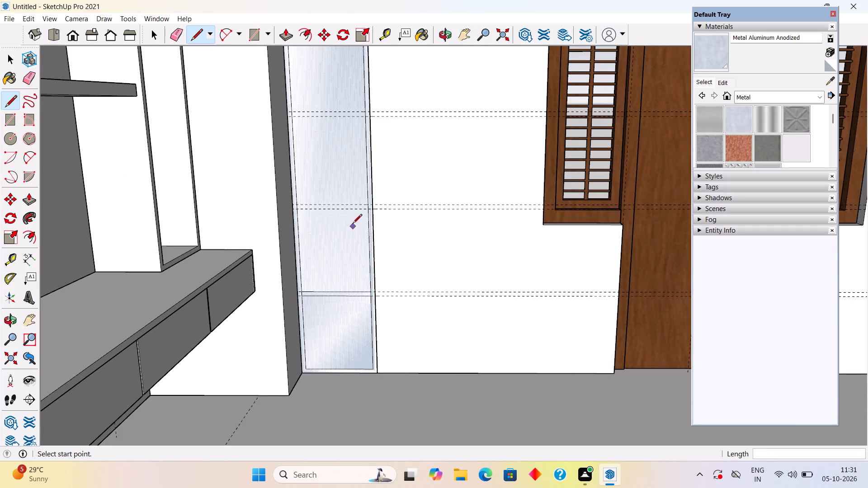
scroll(289, 193, "up", 4)
left_click(302, 208)
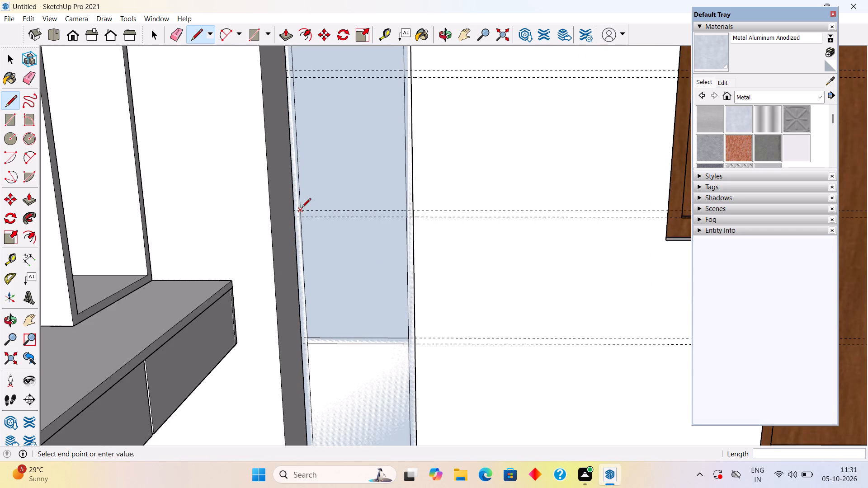
left_click(406, 209)
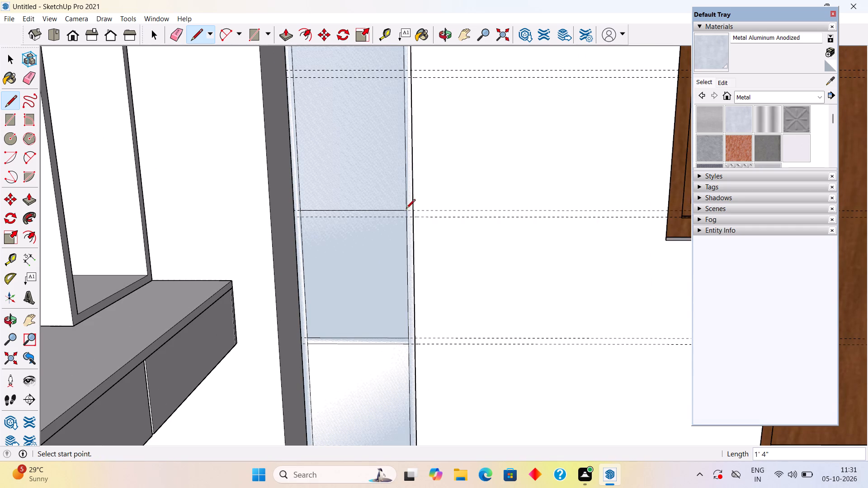
left_click(302, 218)
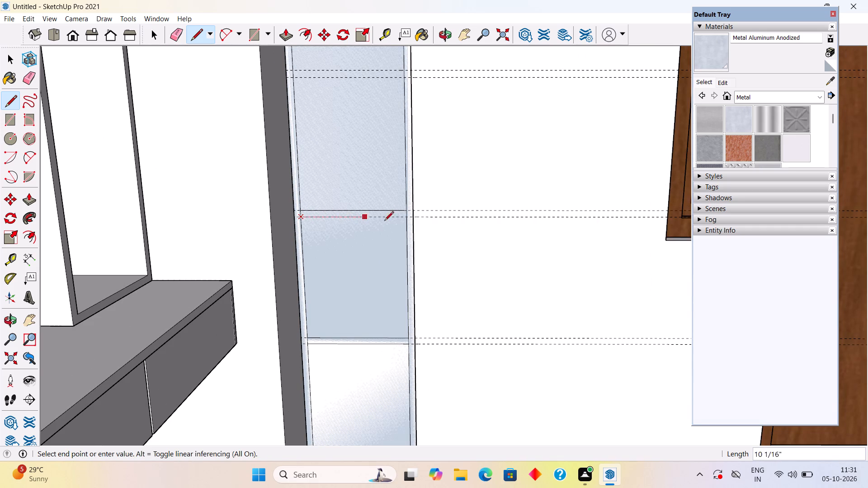
left_click(407, 220)
Draw two horizontal lines, 1' 4" long, across the tall panel's inner face along the third pair of guides from the bottom.
scroll(406, 218, "down", 9)
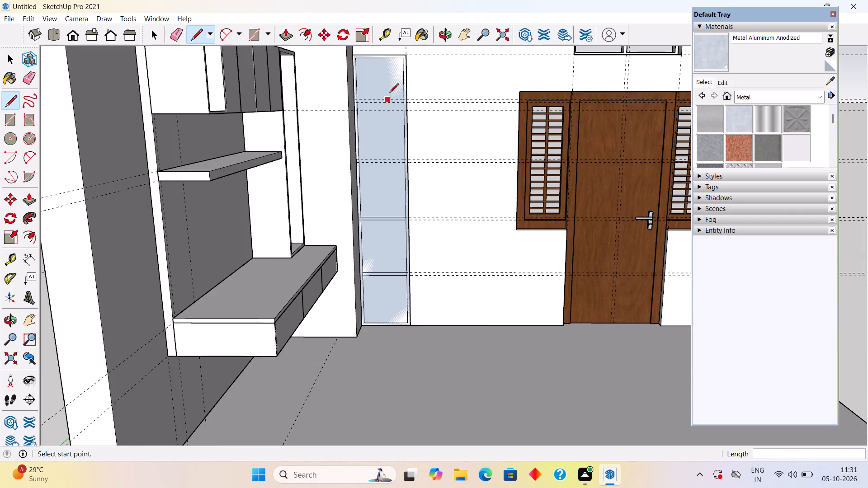
scroll(393, 83, "up", 4)
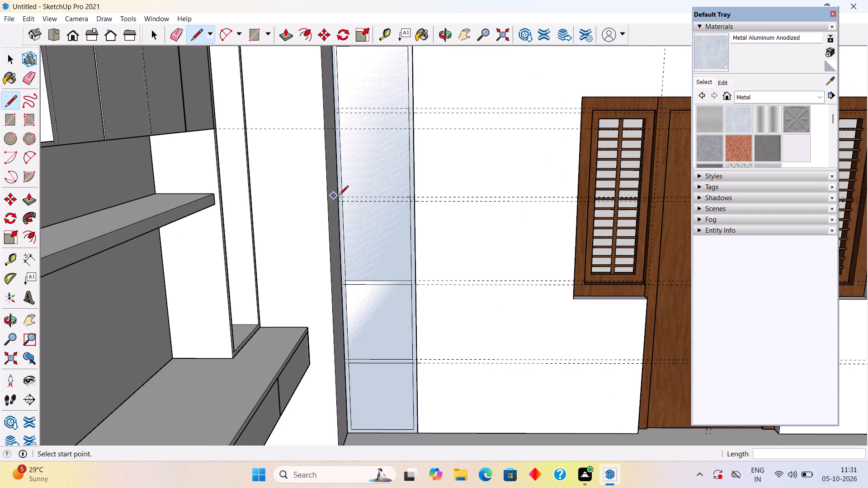
left_click(347, 196)
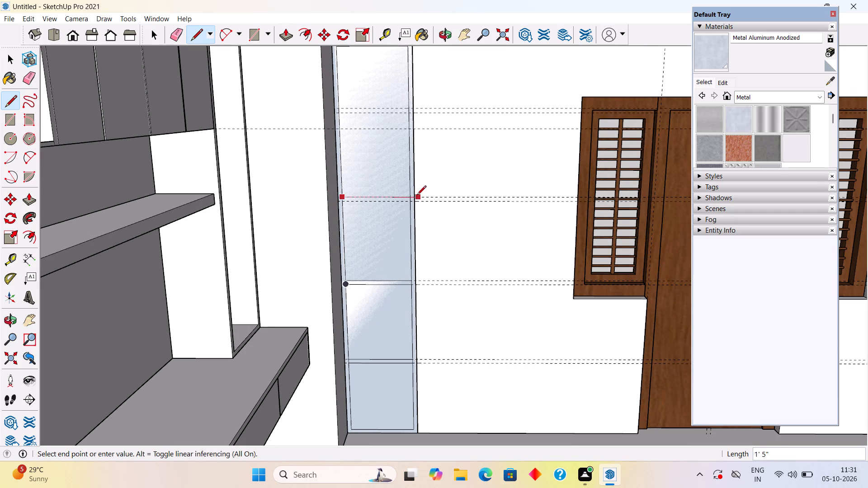
left_click(410, 197)
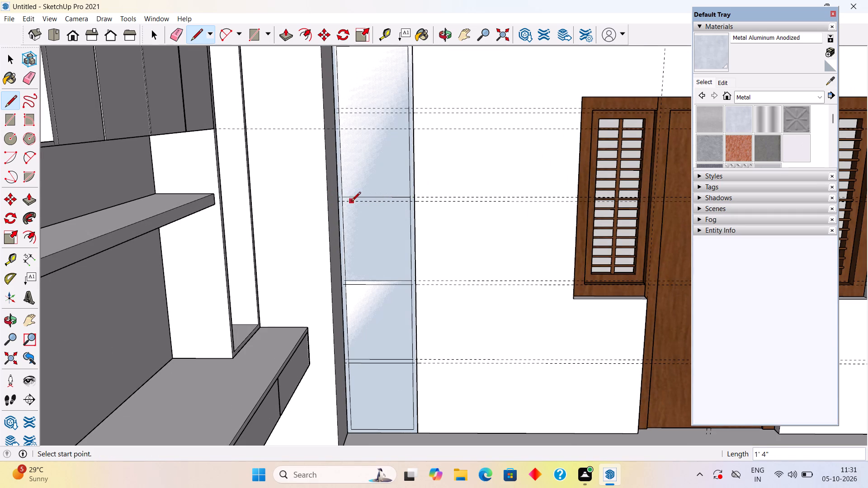
left_click(344, 204)
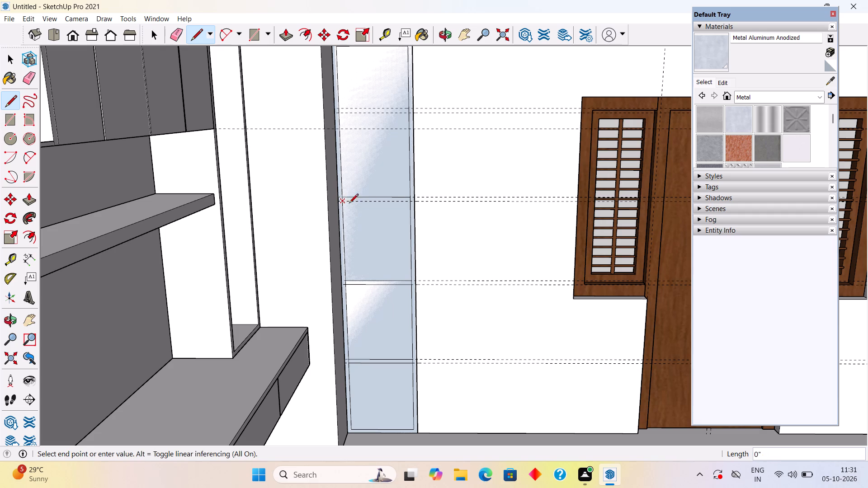
scroll(420, 206, "up", 4)
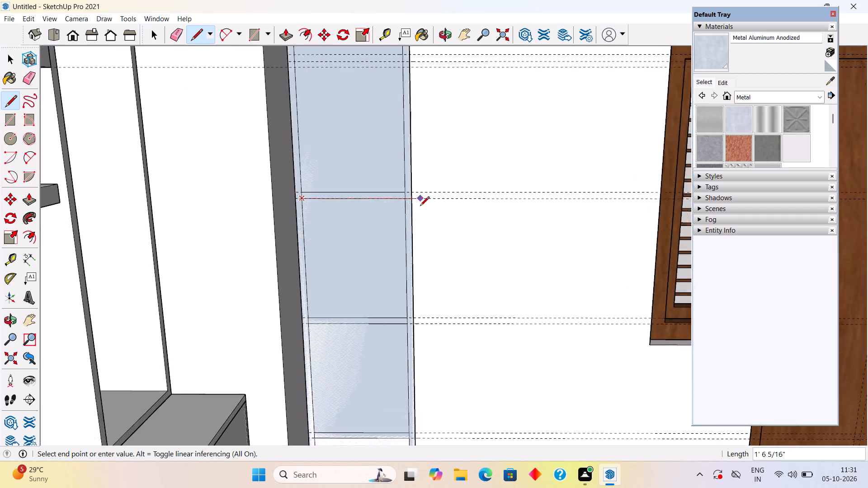
scroll(420, 206, "up", 2)
left_click(403, 198)
Draw two horizontal lines, 1' 4" long, across the tall panel's inner face along the top pair of guides.
scroll(400, 198, "down", 5)
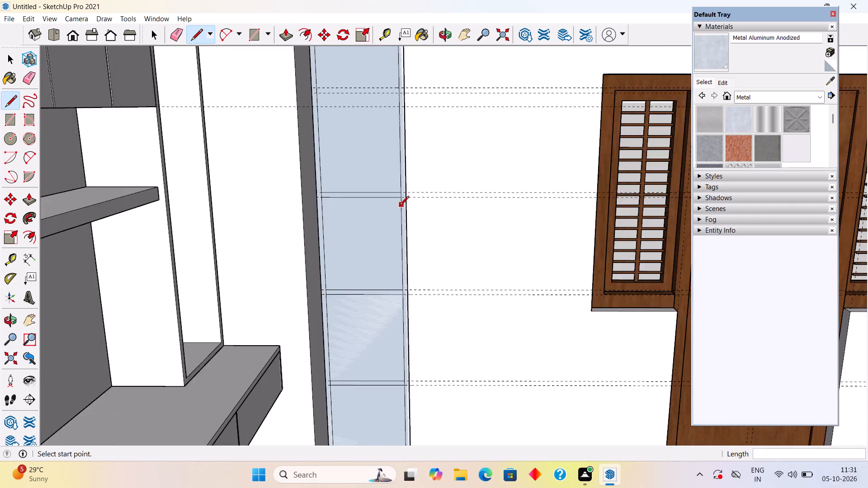
scroll(400, 206, "down", 4)
scroll(382, 93, "up", 10)
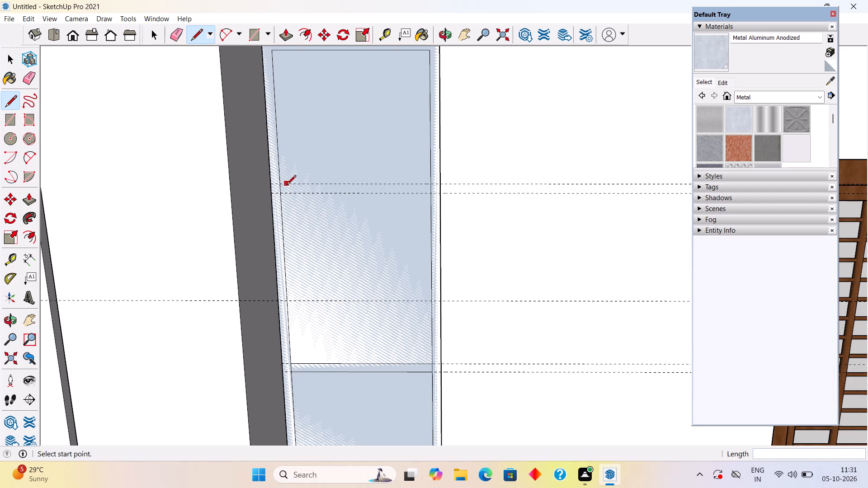
left_click(281, 185)
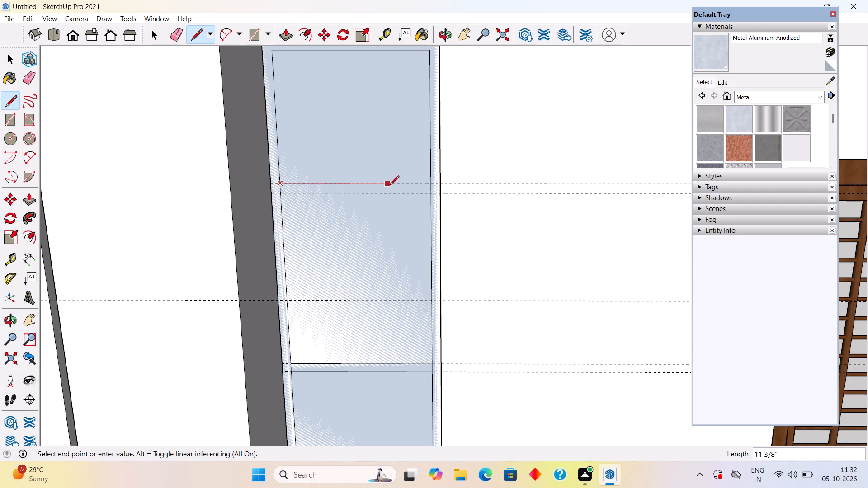
left_click(432, 188)
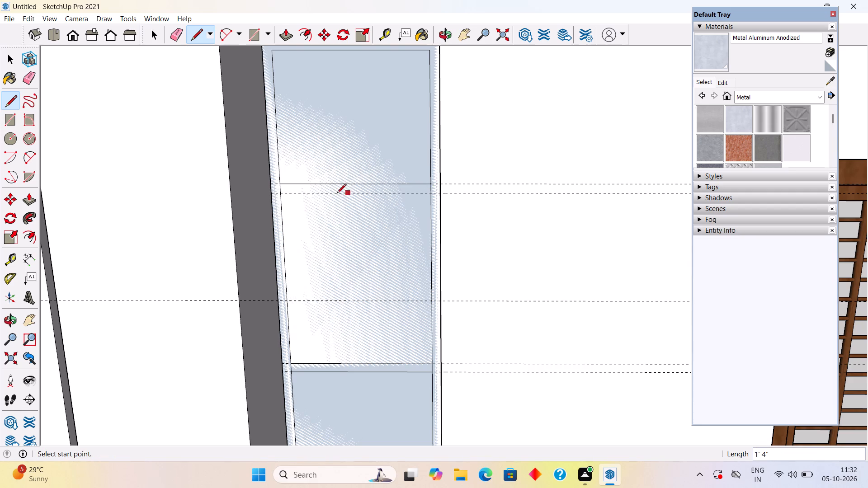
left_click_drag(283, 196, 288, 194)
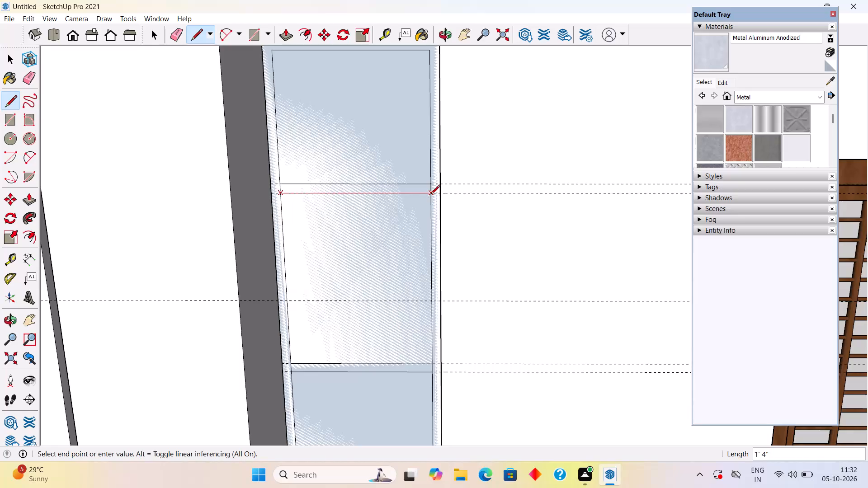
left_click(431, 195)
key("space")
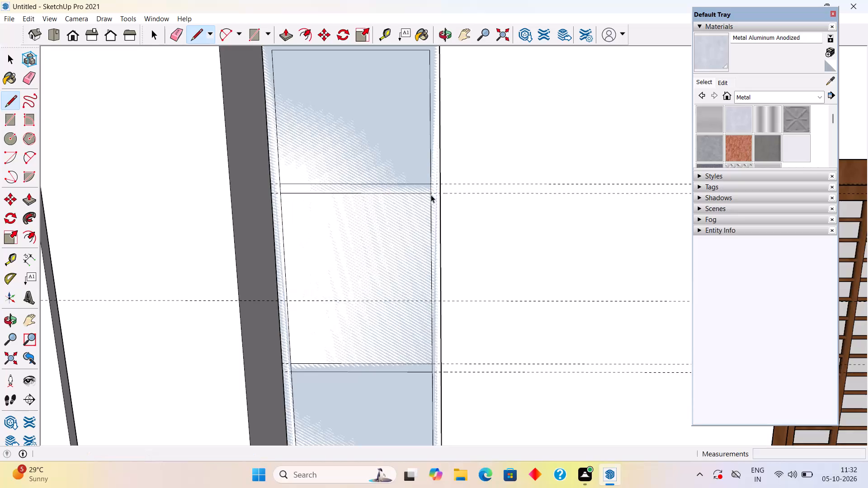
Erase the short vertical edge segments at both ends of the upper two shelf strips so they merge with the frame.
key("r")
type("we")
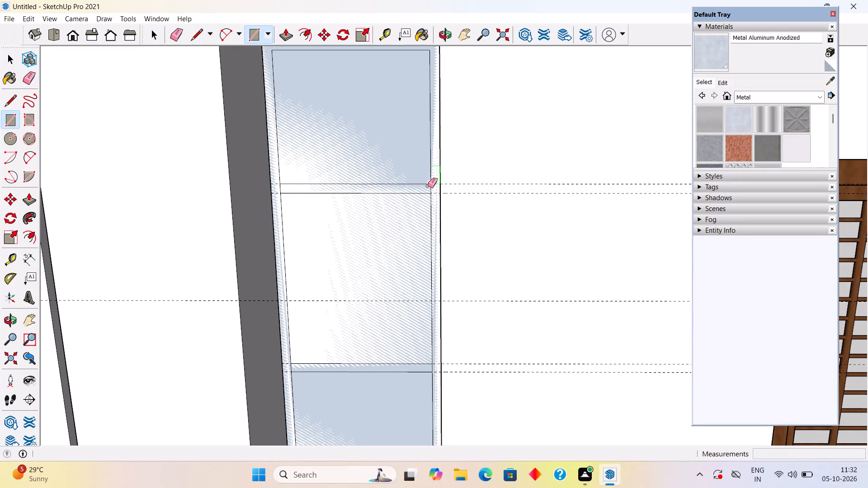
left_click(432, 189)
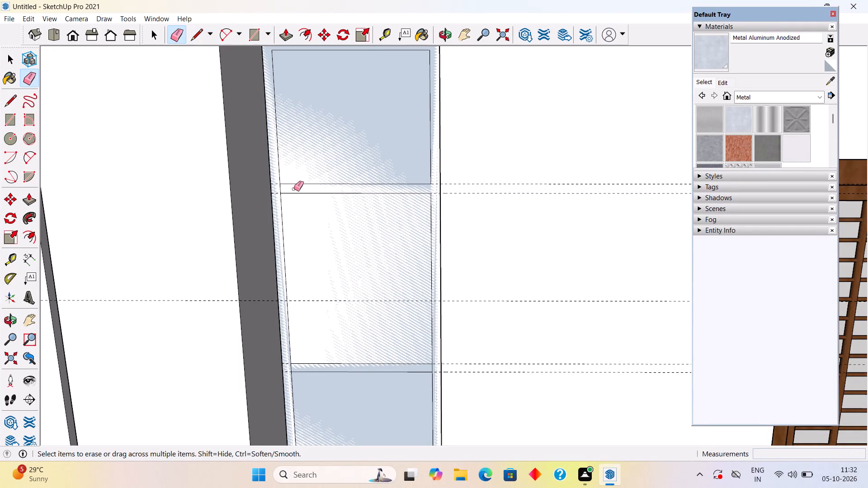
left_click(280, 189)
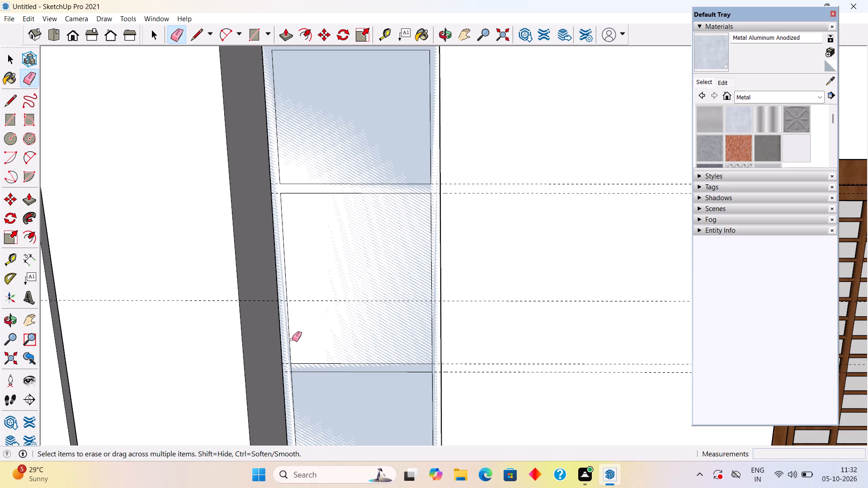
left_click(292, 368)
left_click(431, 369)
Erase the short vertical edge segments at both ends of the lower two shelf strips to join them to the frame.
scroll(430, 368, "down", 11)
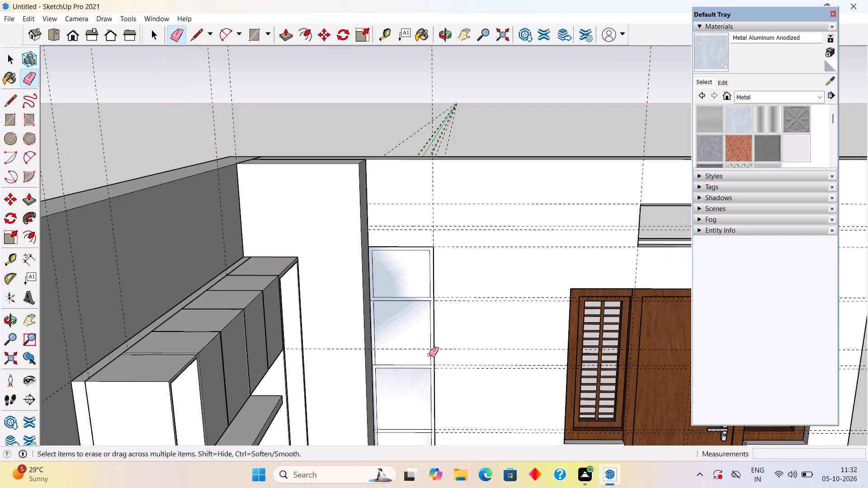
scroll(429, 355, "down", 13)
scroll(422, 423, "up", 7)
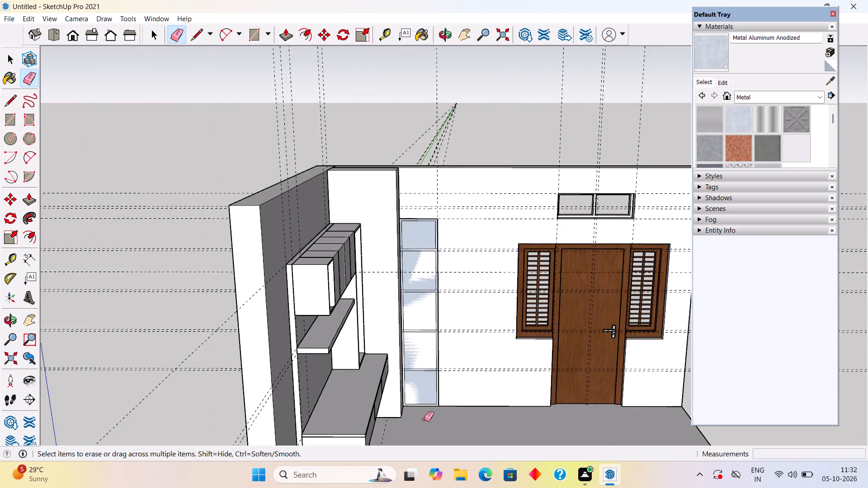
scroll(424, 419, "up", 7)
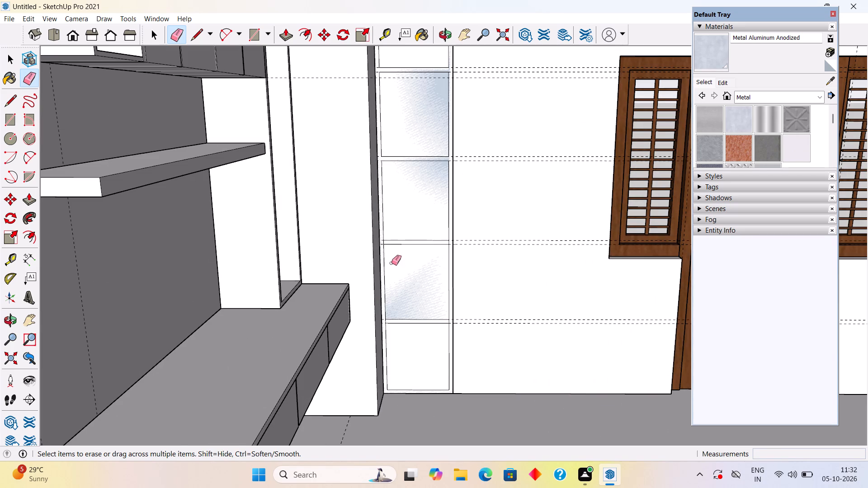
scroll(382, 246, "up", 4)
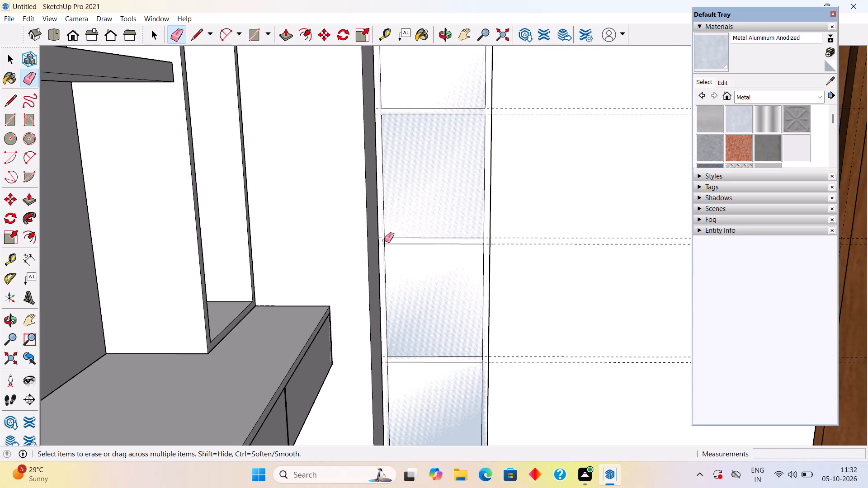
left_click(384, 240)
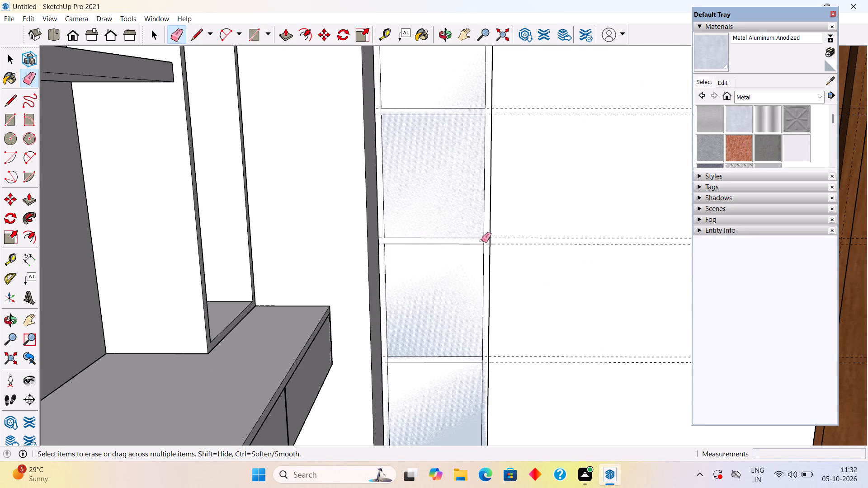
left_click(484, 242)
left_click(484, 359)
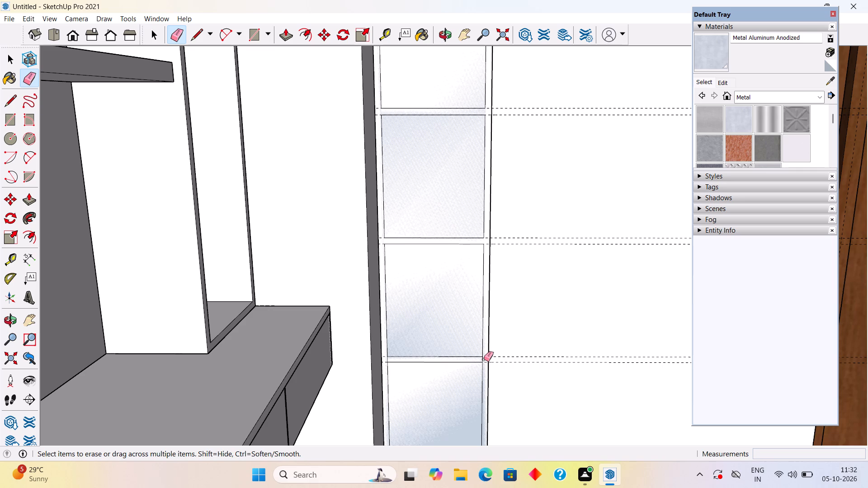
left_click(482, 360)
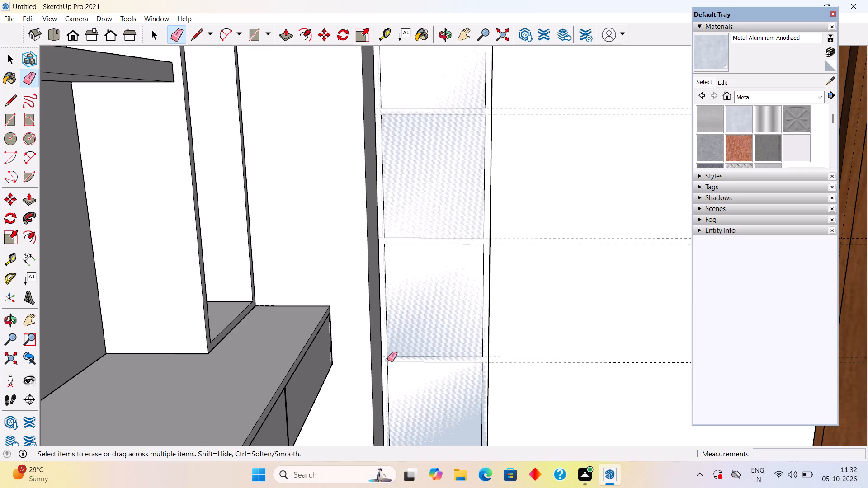
left_click(387, 360)
Delete the five compartment faces between the shelf strips, leaving only the frame and shelf strips of the tall panel.
scroll(411, 314, "down", 5)
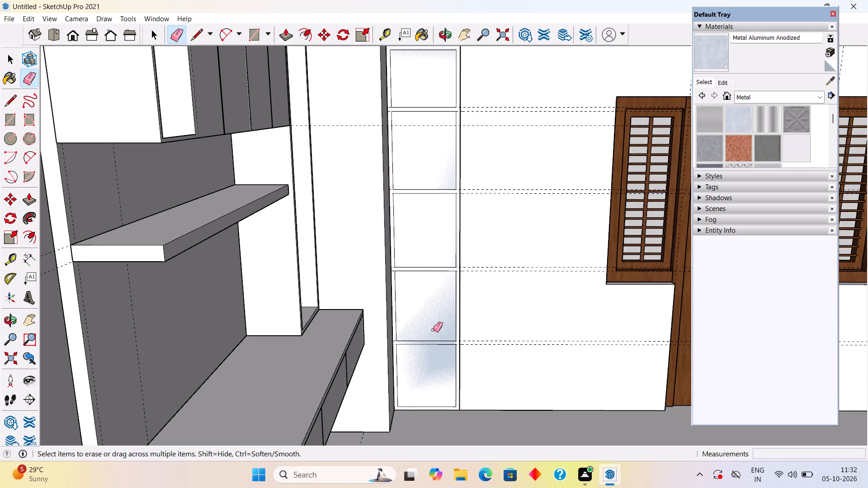
key("space")
left_click(443, 362)
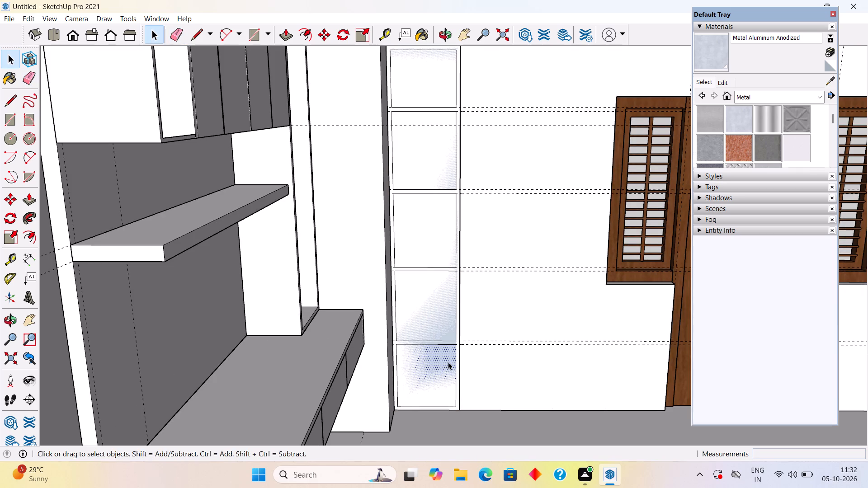
key("Delete")
left_click(438, 332)
key("Delete")
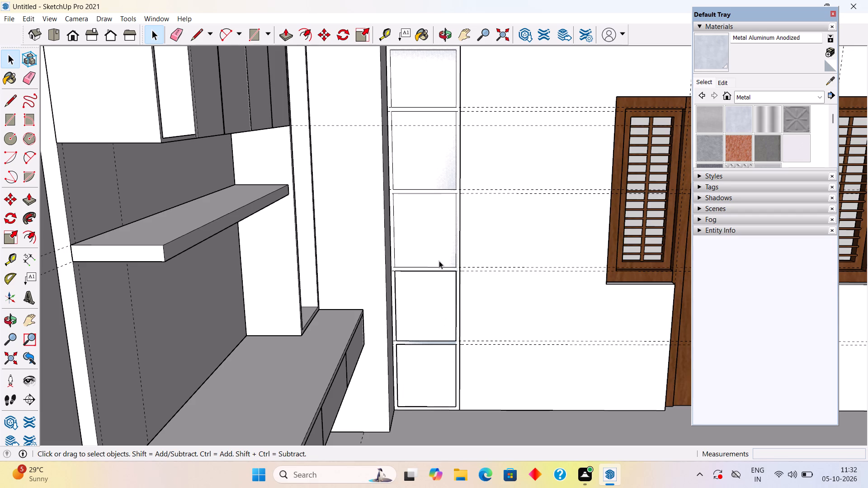
left_click(439, 249)
key("Delete")
left_click(431, 175)
key("Delete")
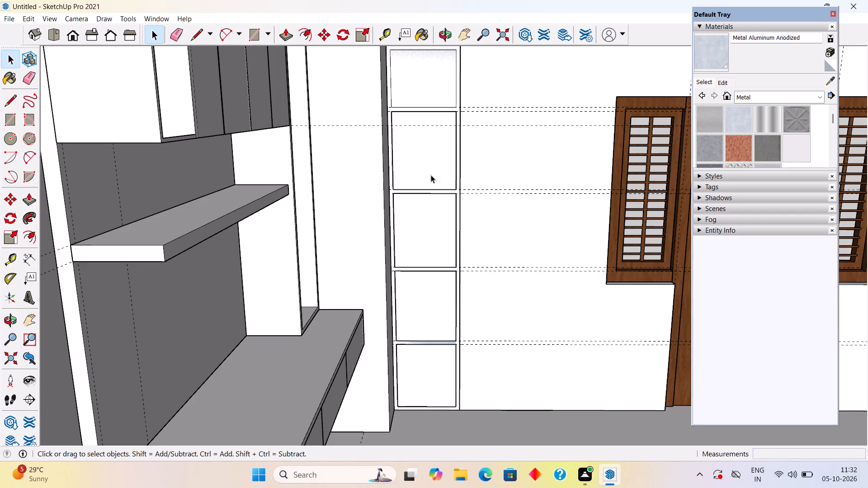
left_click(426, 92)
key("Delete")
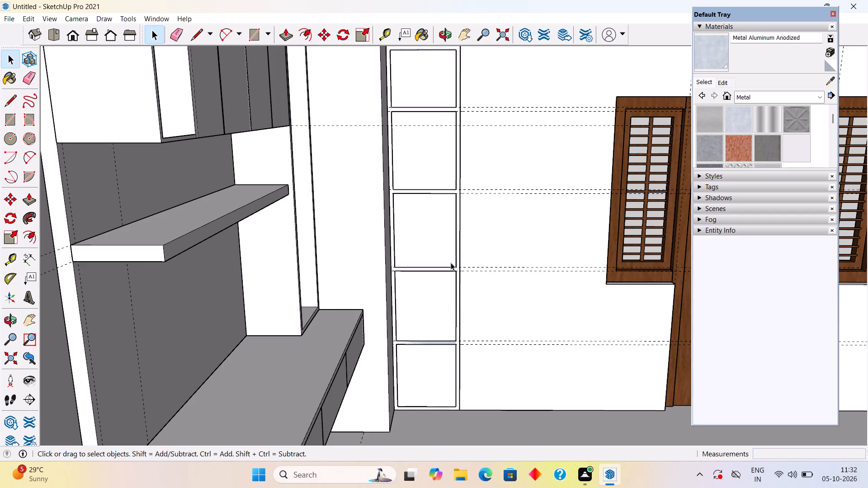
Push/Pull the tall panel's frame and shelf strips 1' out from the entrance wall.
left_click(434, 299)
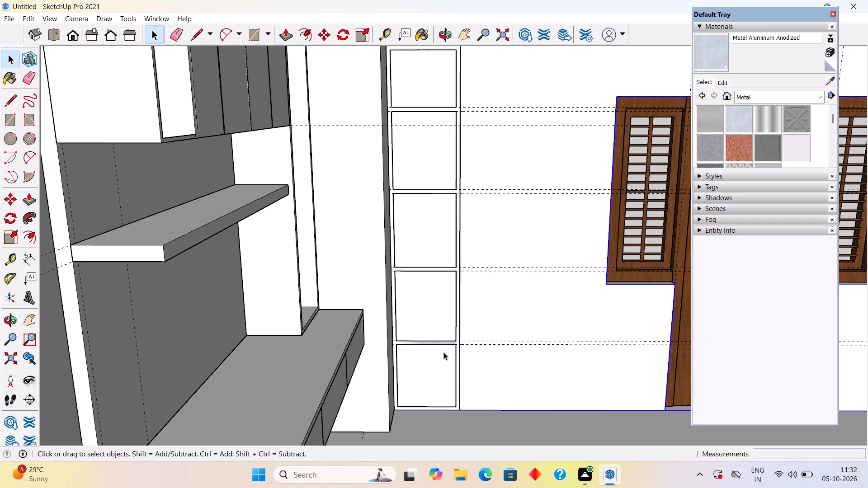
key("p")
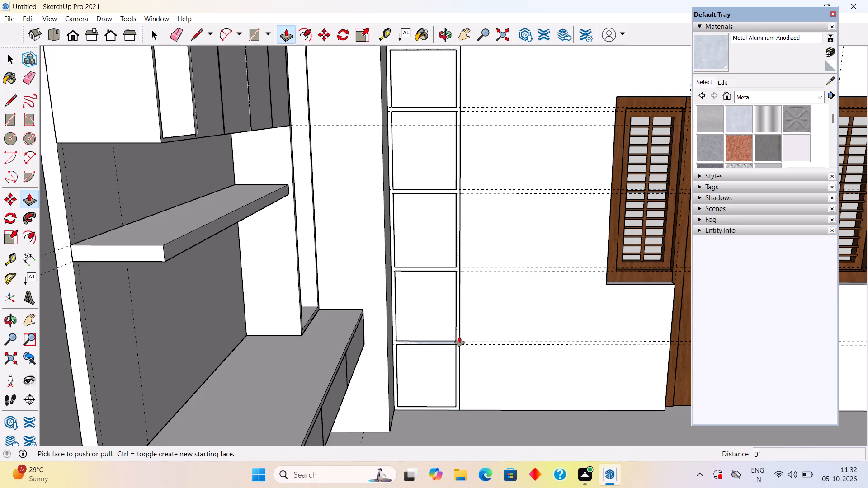
left_click(459, 337)
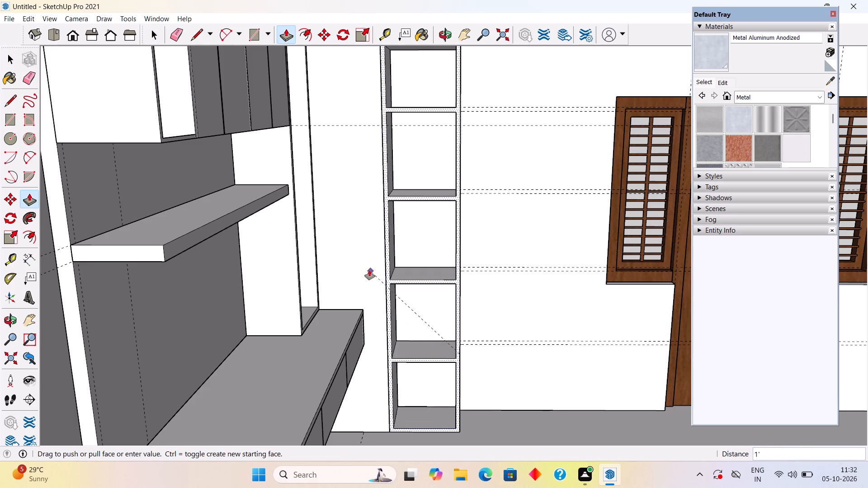
left_click(369, 270)
key("space")
Select all the connected geometry of the tall shelf unit and make it a group.
triple_click(425, 280)
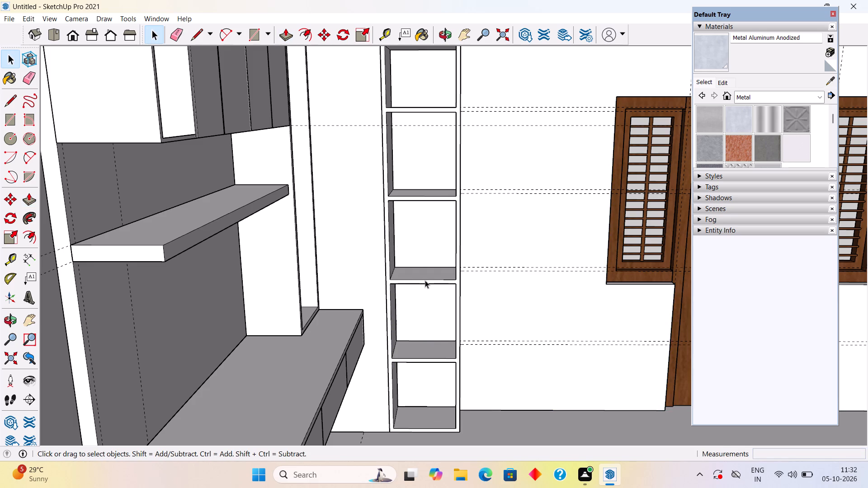
left_click(426, 280)
right_click(434, 277)
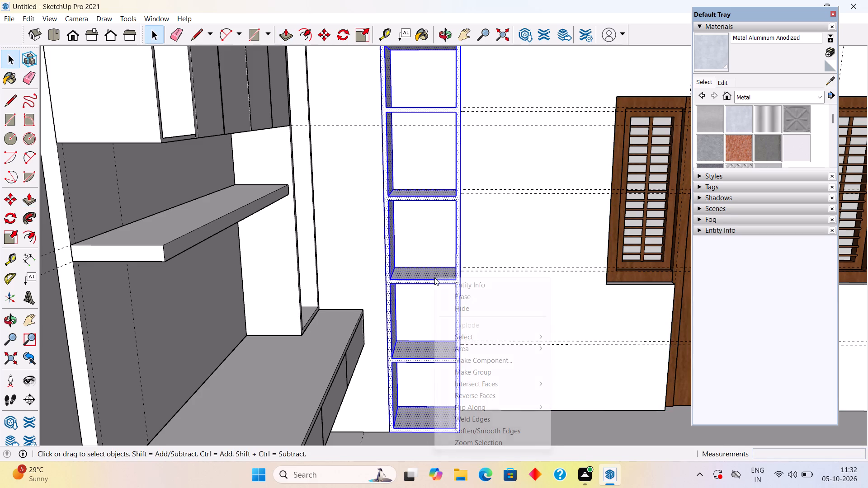
left_click(458, 371)
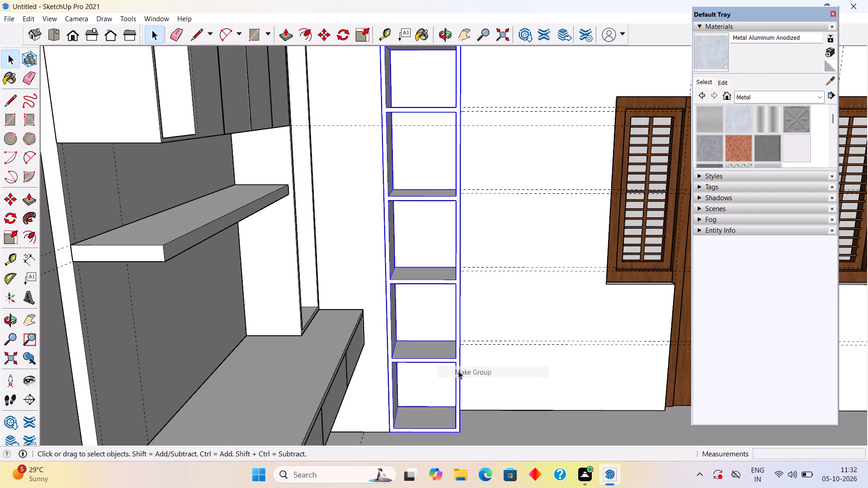
scroll(458, 362, "down", 11)
left_click(473, 150)
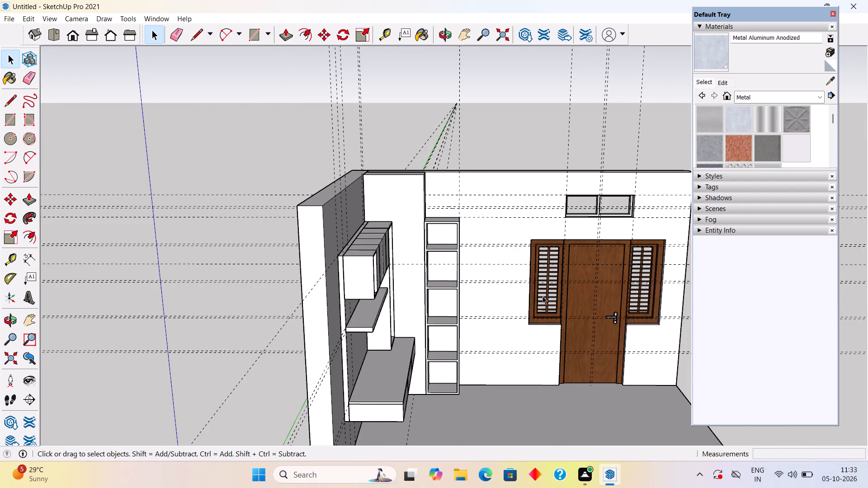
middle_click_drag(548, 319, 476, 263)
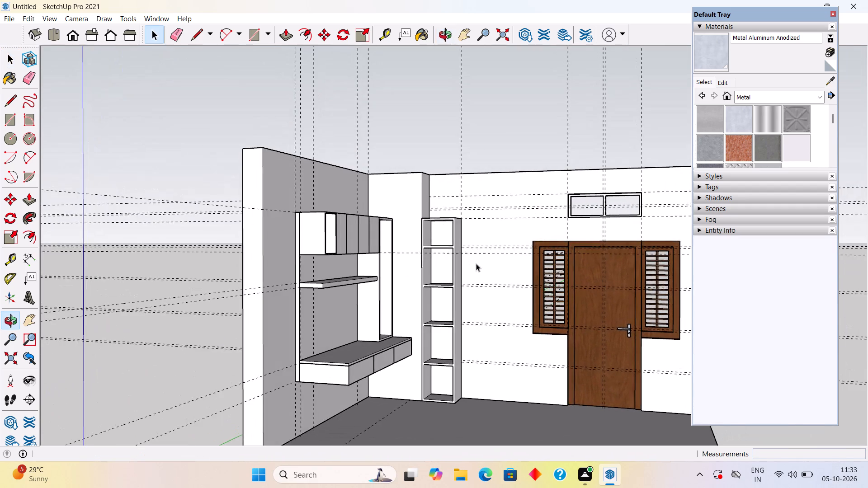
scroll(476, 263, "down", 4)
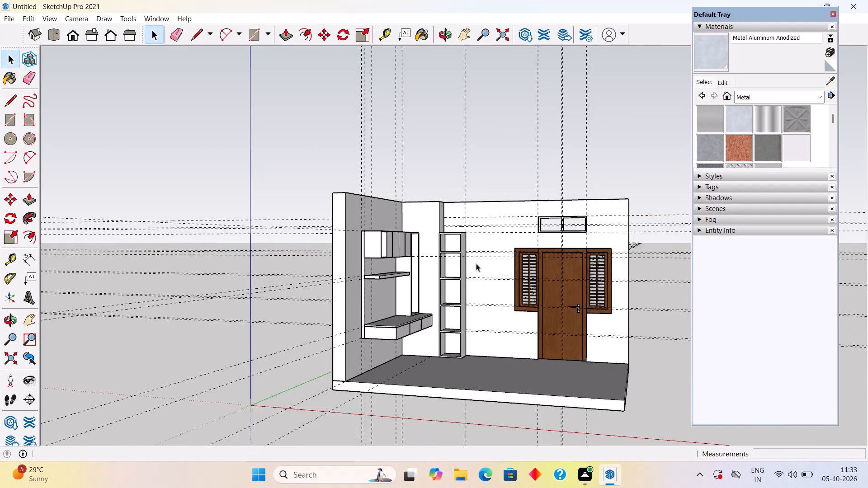
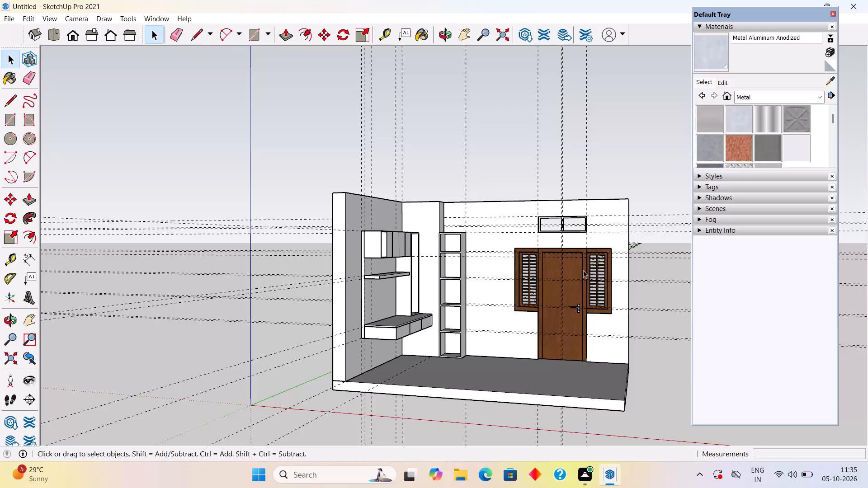
Examine the tall shelf unit, the side-wall unit and the entrance wall from several angles and distances.
scroll(568, 335, "up", 4)
scroll(454, 312, "up", 6)
scroll(420, 279, "up", 5)
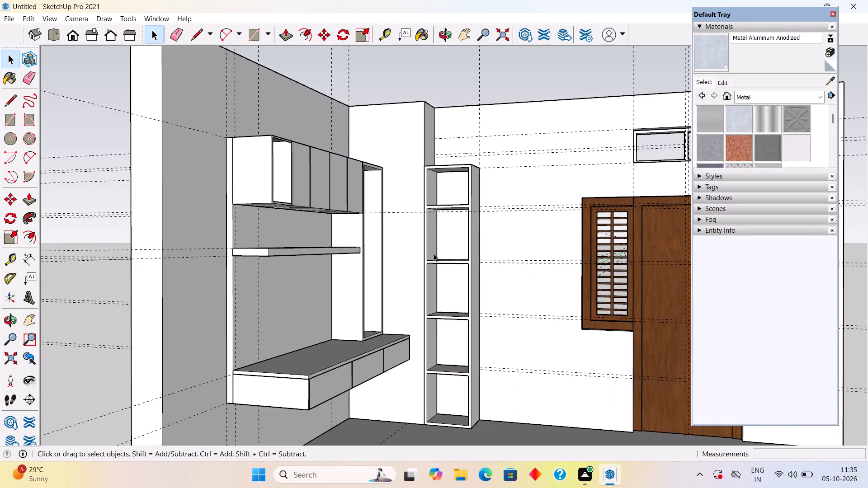
middle_click_drag(448, 278, 549, 317)
scroll(559, 279, "up", 3)
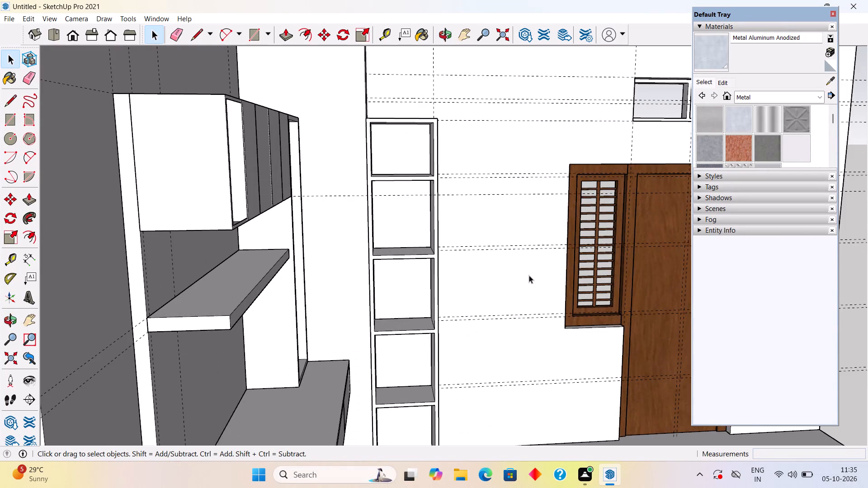
scroll(529, 275, "up", 3)
middle_click_drag(529, 275, 500, 210)
scroll(500, 210, "down", 2)
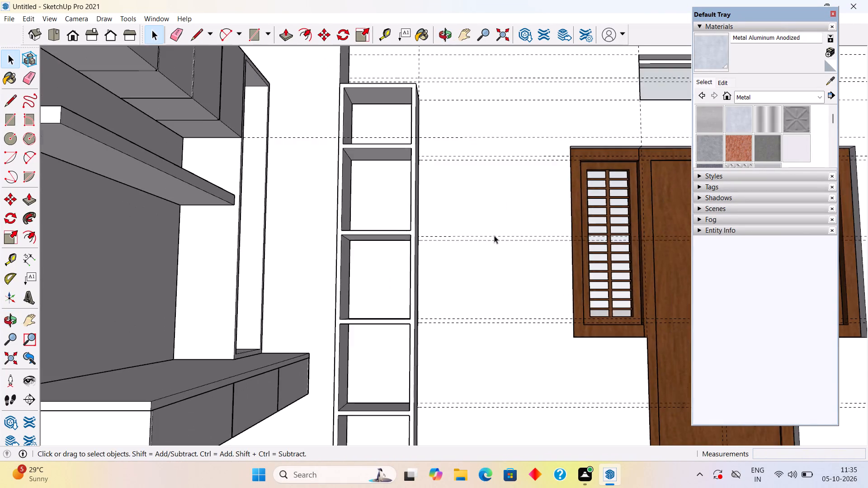
scroll(494, 235, "down", 10)
scroll(549, 278, "up", 3)
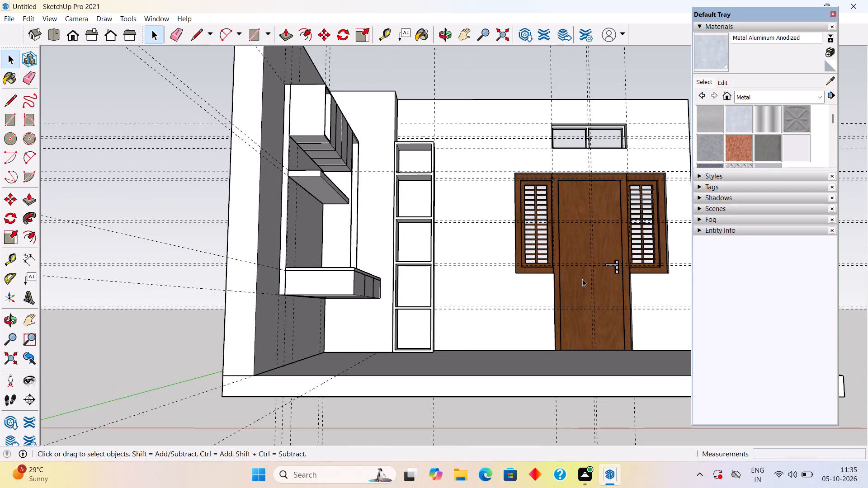
scroll(588, 276, "up", 1)
scroll(588, 274, "down", 5)
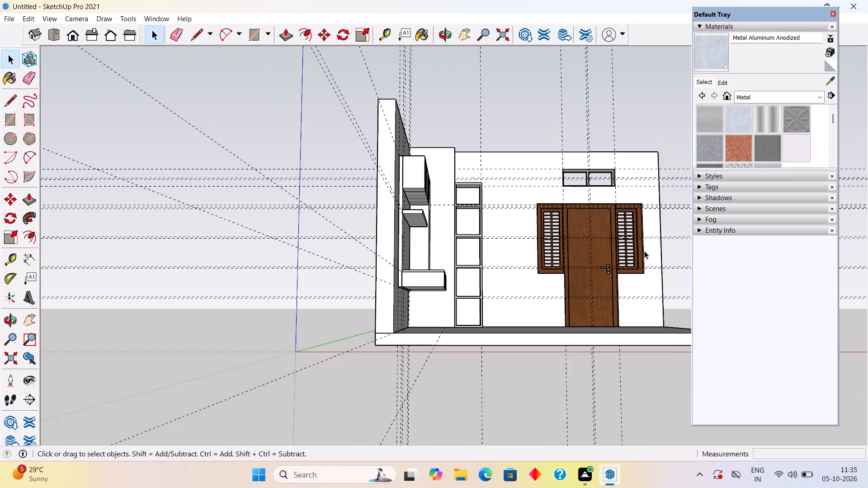
scroll(670, 237, "up", 2)
scroll(616, 202, "up", 2)
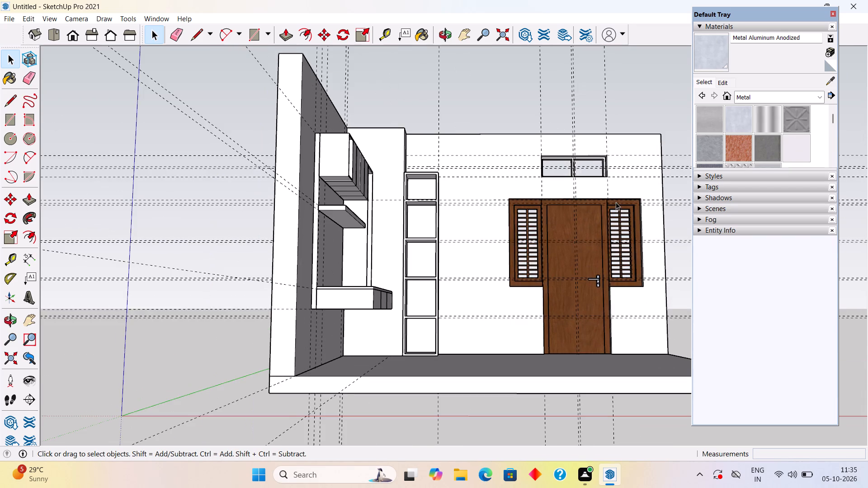
middle_click_drag(571, 215, 273, 317)
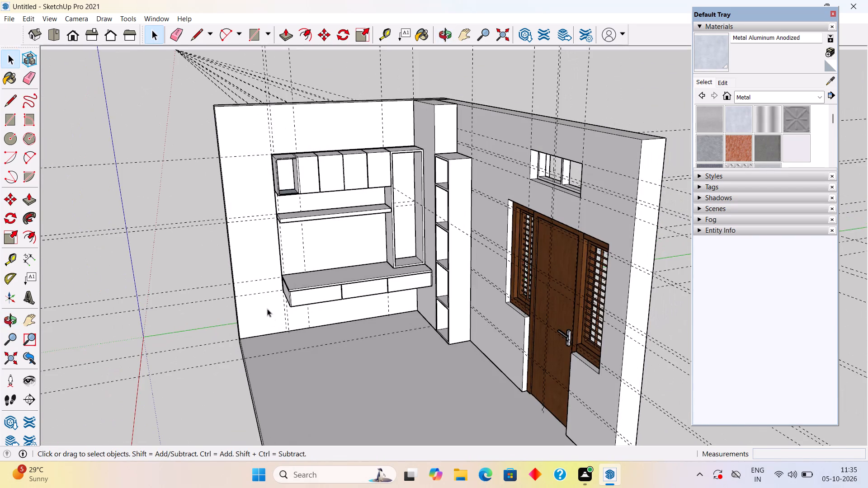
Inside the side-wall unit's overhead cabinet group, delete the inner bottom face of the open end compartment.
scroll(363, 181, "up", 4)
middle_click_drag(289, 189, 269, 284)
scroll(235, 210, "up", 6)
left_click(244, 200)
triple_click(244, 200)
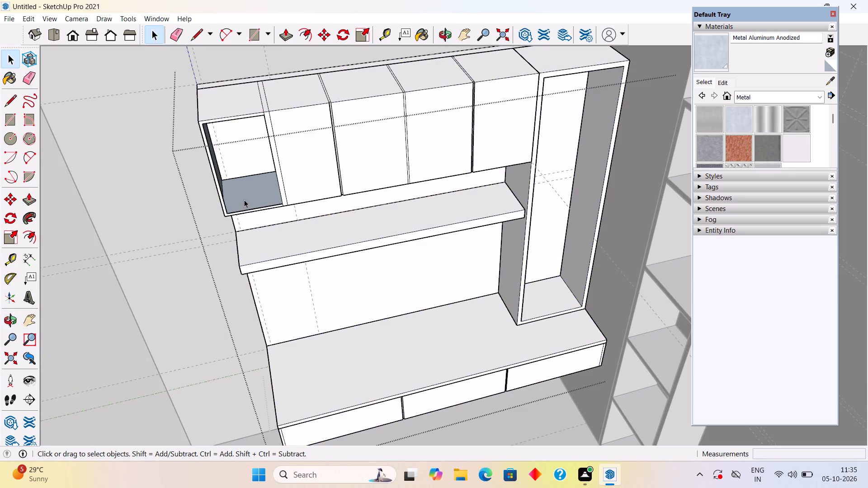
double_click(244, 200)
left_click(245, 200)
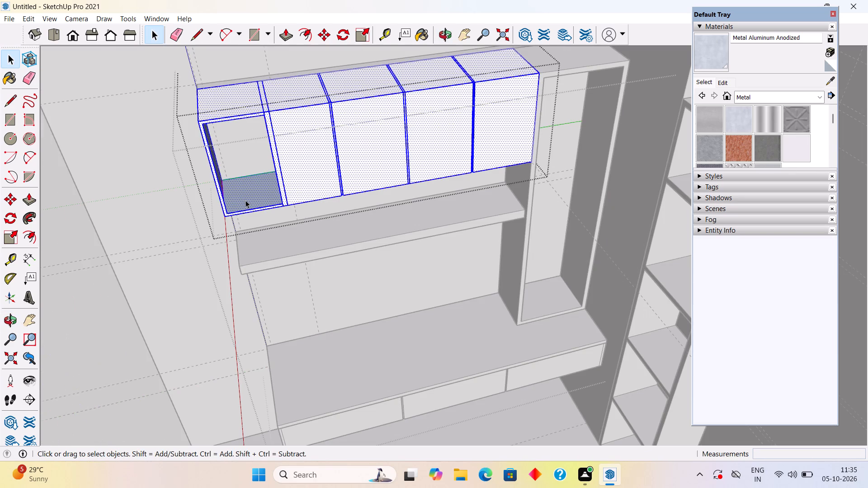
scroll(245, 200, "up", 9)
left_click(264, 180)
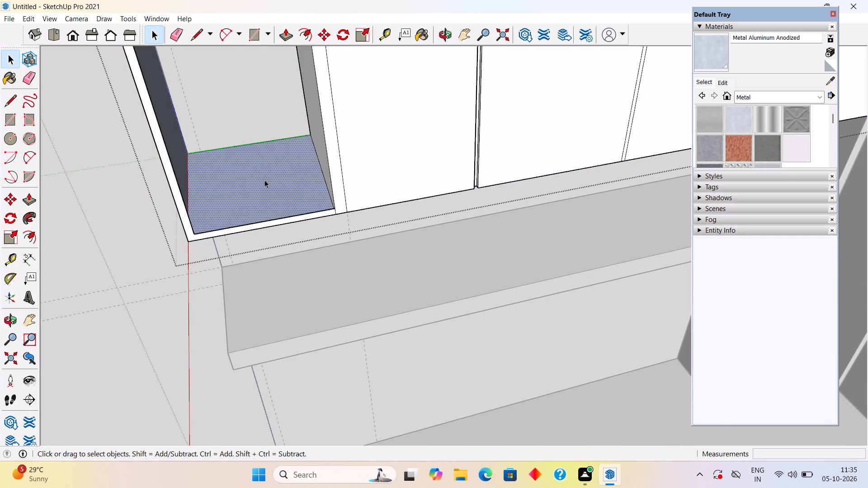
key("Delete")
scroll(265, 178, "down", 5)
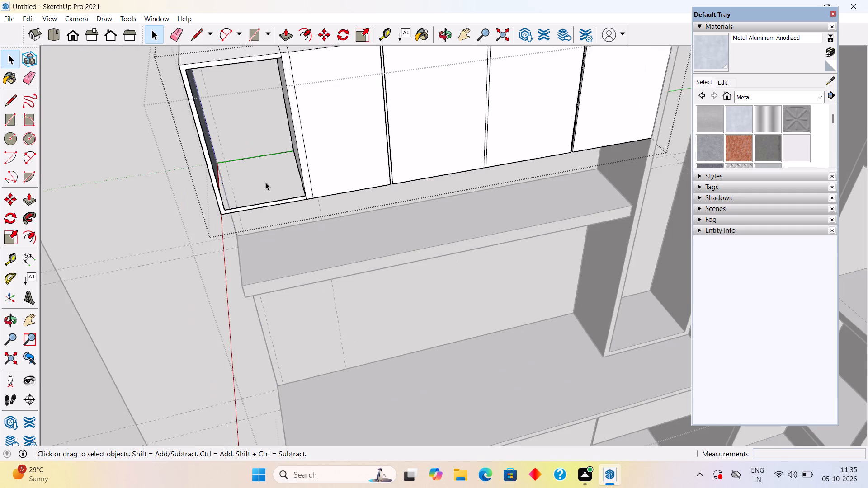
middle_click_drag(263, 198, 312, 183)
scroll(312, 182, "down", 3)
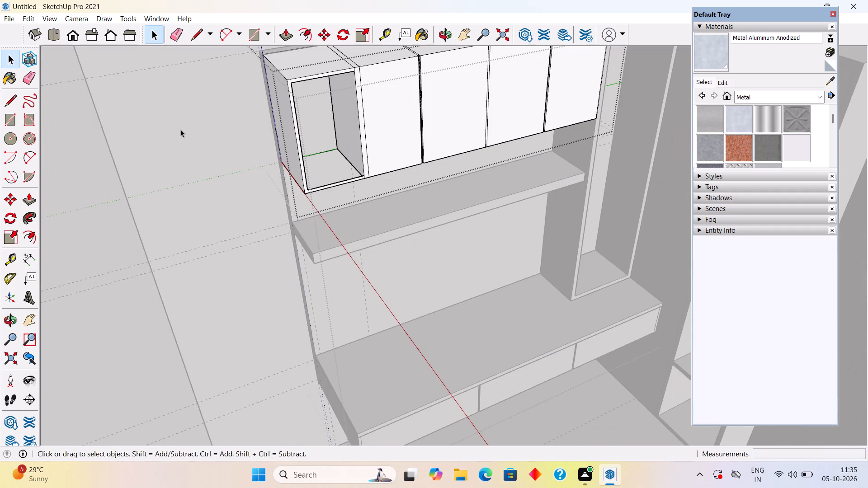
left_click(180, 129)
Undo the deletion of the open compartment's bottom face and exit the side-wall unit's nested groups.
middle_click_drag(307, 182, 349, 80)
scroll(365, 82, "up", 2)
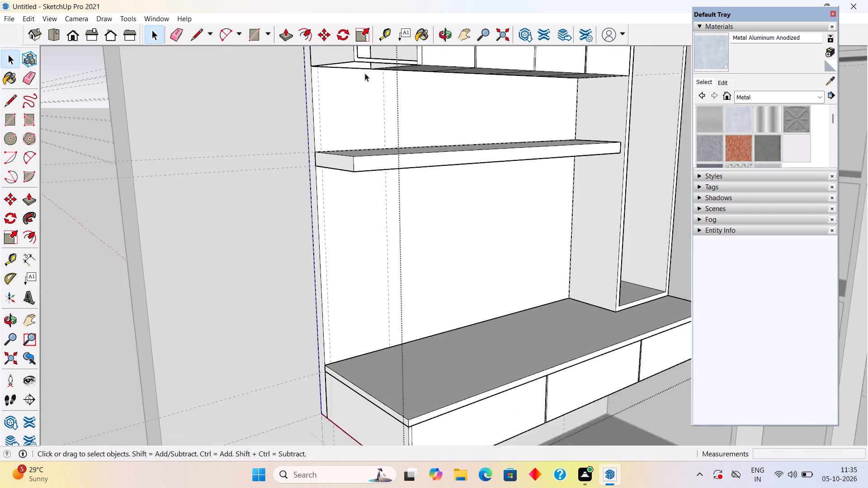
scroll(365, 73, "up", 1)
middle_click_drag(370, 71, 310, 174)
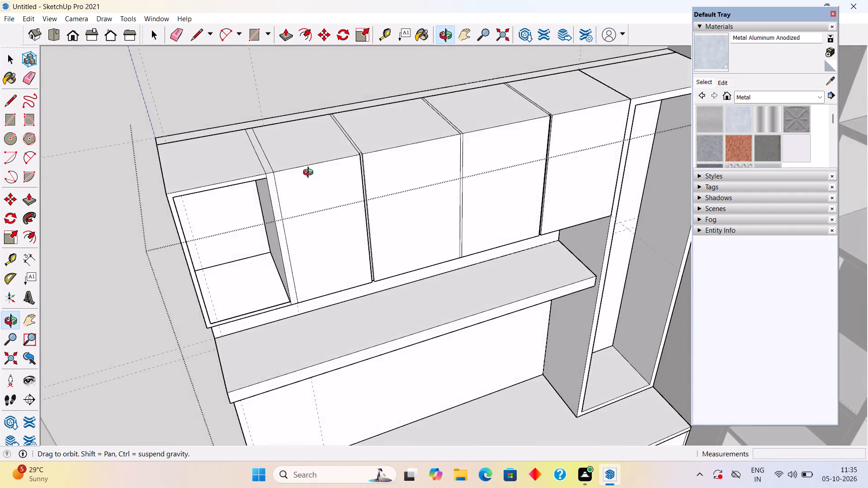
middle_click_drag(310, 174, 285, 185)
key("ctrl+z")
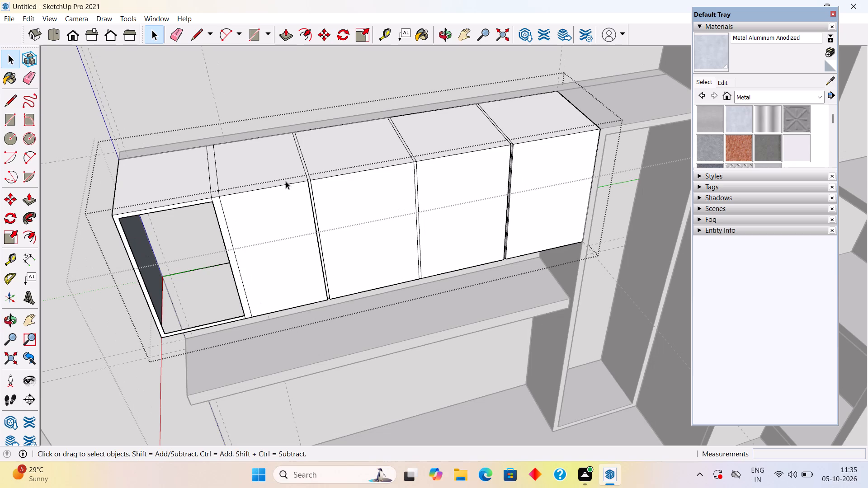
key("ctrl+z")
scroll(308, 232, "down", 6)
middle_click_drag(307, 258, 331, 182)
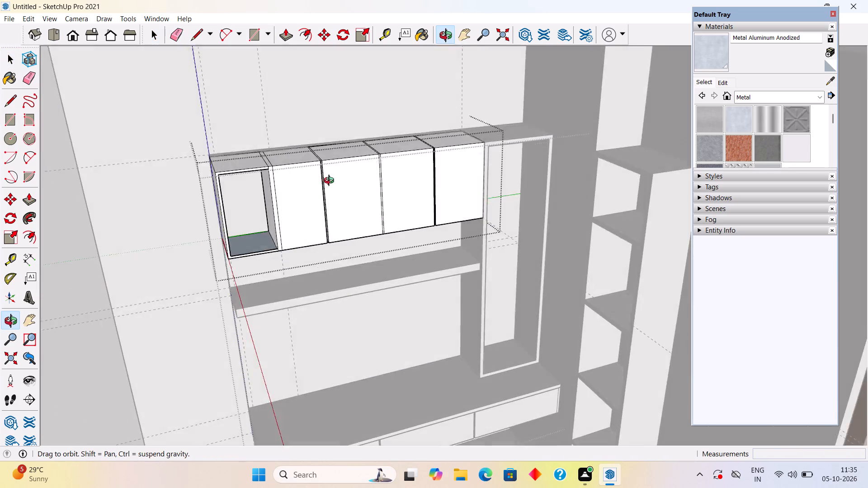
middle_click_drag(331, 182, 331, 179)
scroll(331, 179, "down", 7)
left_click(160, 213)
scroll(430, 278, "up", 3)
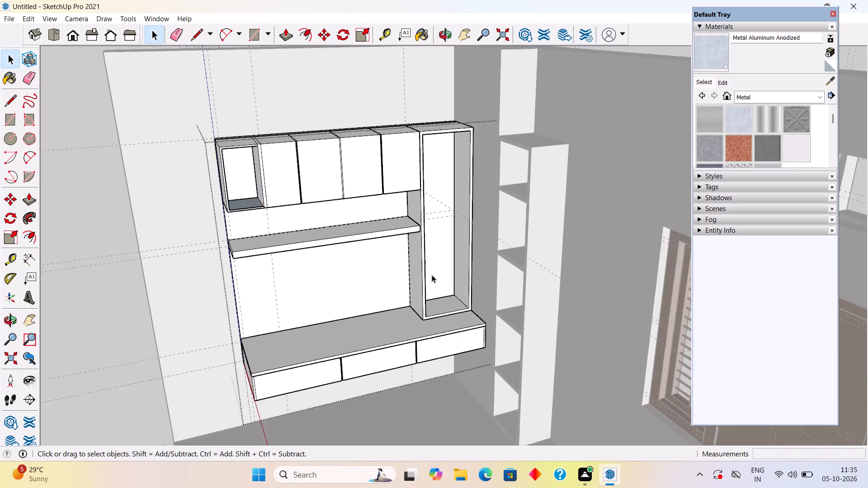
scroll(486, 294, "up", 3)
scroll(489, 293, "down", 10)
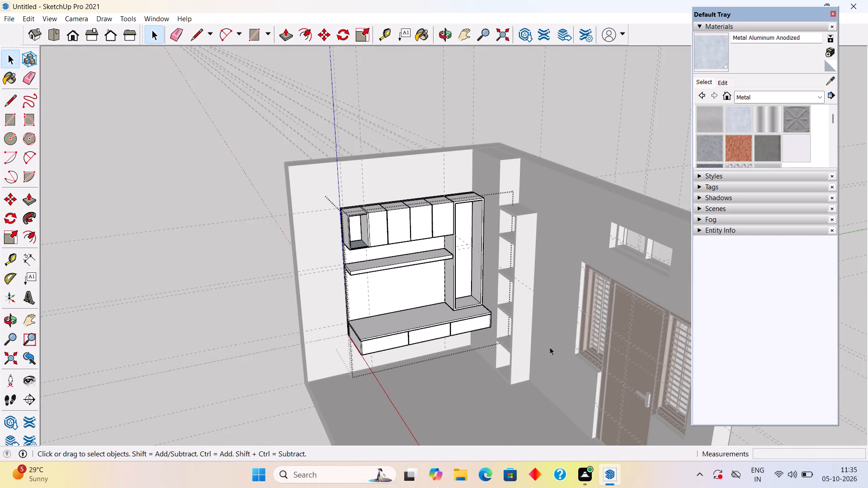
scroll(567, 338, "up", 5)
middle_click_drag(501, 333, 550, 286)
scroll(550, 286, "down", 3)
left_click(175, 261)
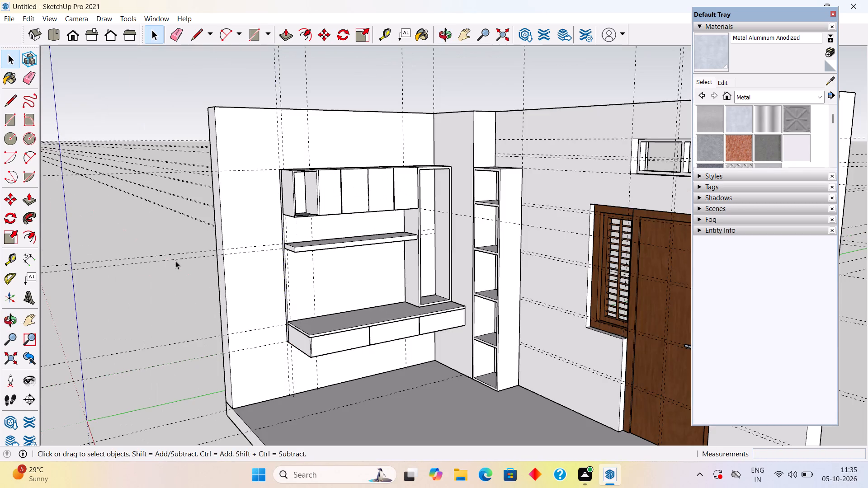
Inspect the whole room model from inside and outside, including the entrance wall's outer side and the tall shelf unit.
scroll(534, 263, "down", 6)
scroll(563, 309, "down", 1)
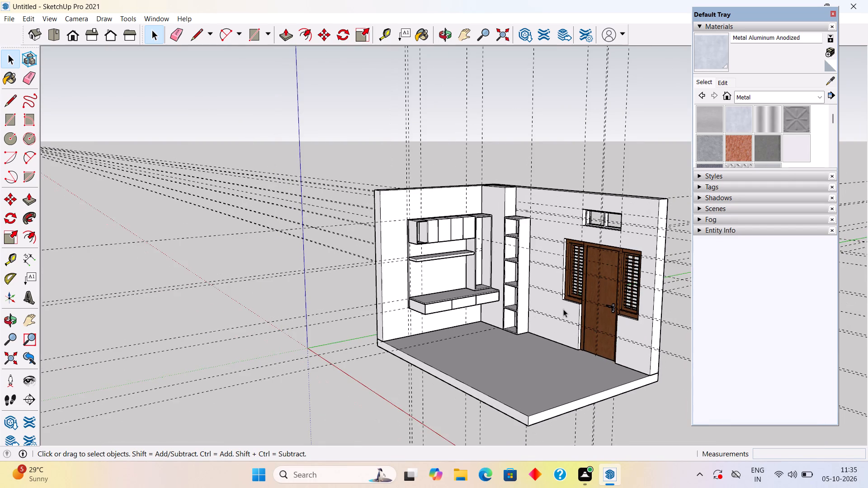
scroll(573, 337, "up", 4)
middle_click_drag(568, 329, 667, 349)
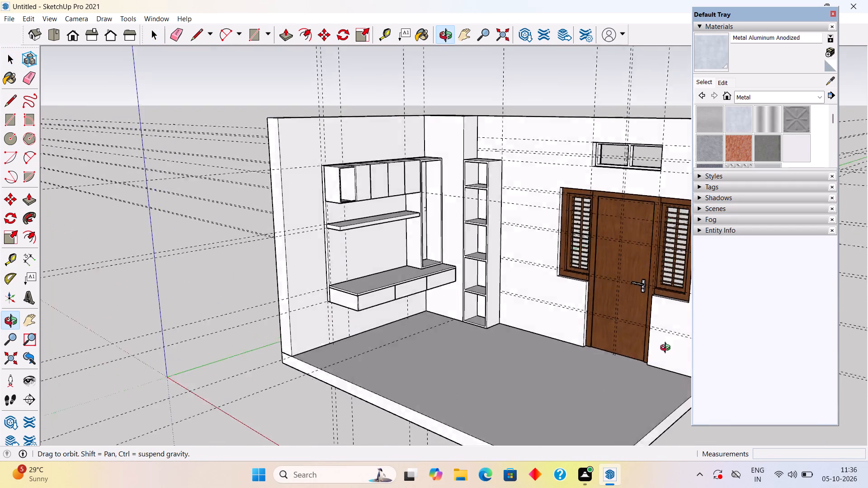
middle_click_drag(667, 349, 262, 317)
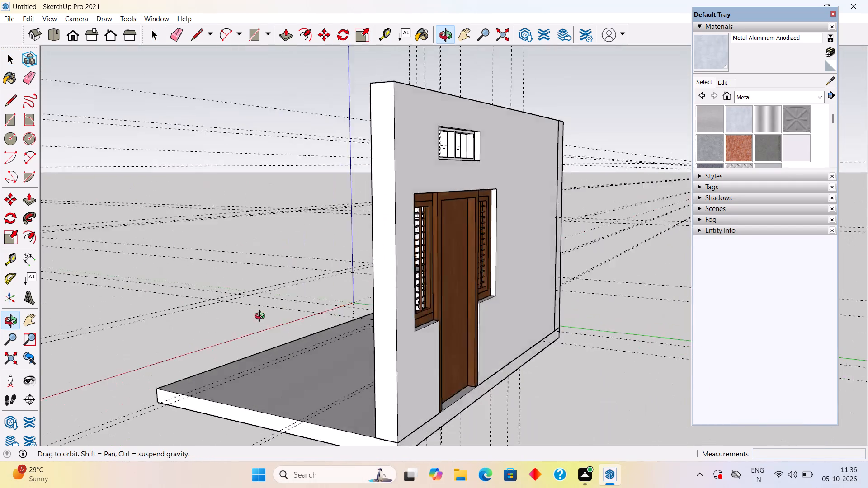
middle_click_drag(262, 317, 72, 443)
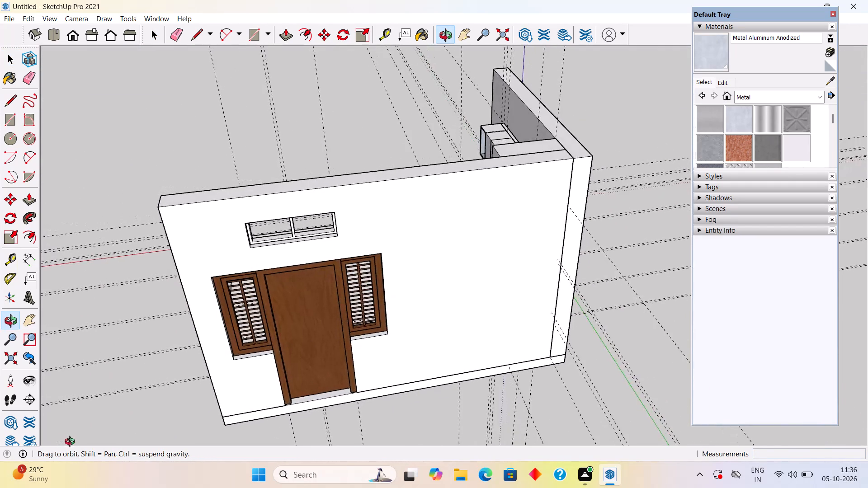
middle_click_drag(72, 443, 572, 421)
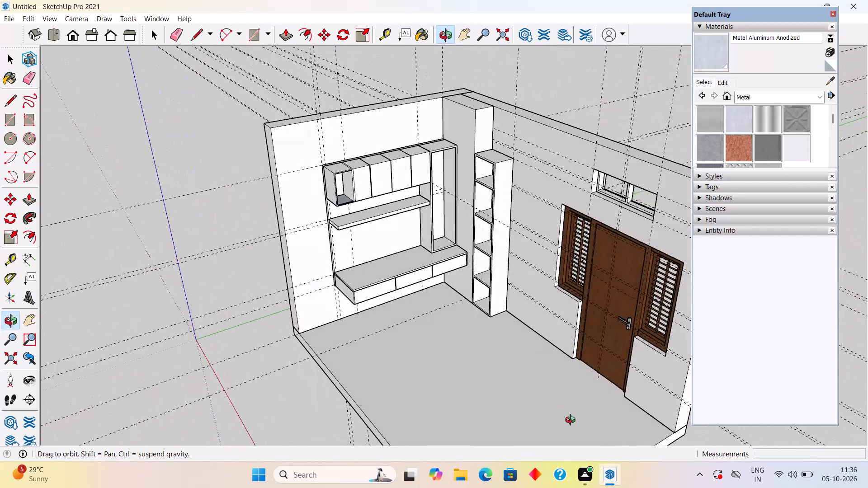
middle_click_drag(572, 421, 658, 365)
scroll(655, 361, "down", 4)
middle_click_drag(454, 355, 630, 401)
scroll(484, 260, "up", 12)
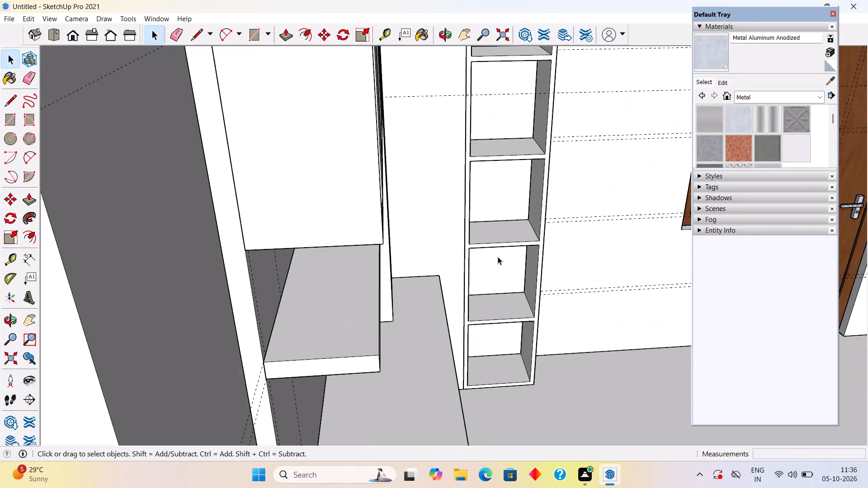
scroll(500, 249, "down", 10)
middle_click_drag(581, 196, 462, 213)
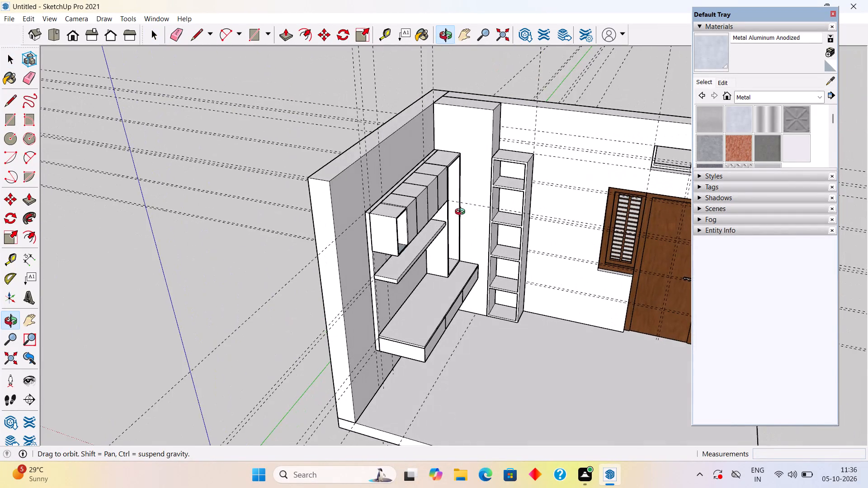
middle_click_drag(462, 213, 457, 205)
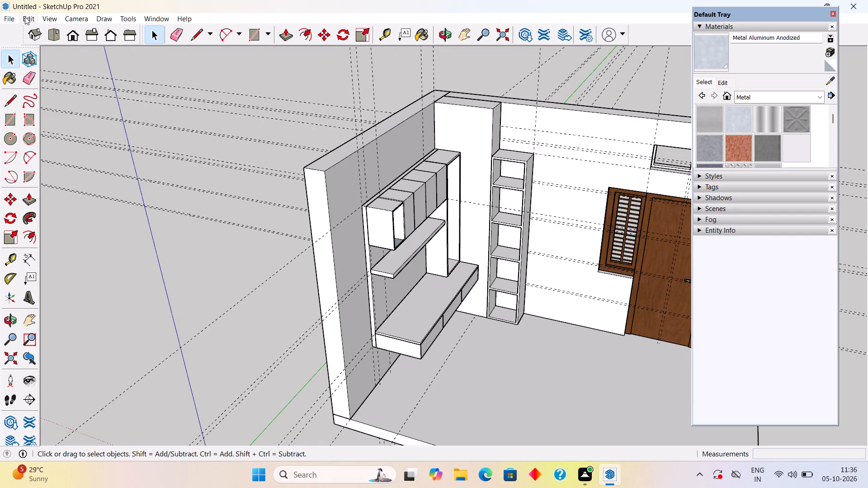
Delete all construction guides from the model.
left_click(29, 18)
left_click(68, 115)
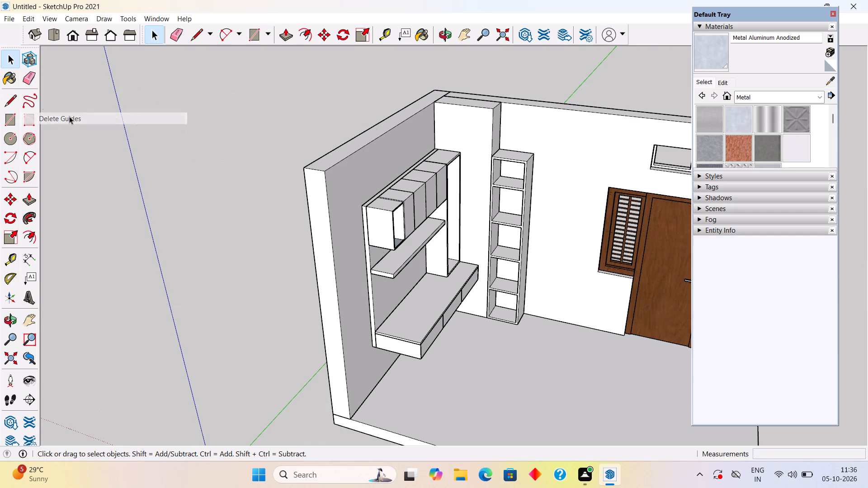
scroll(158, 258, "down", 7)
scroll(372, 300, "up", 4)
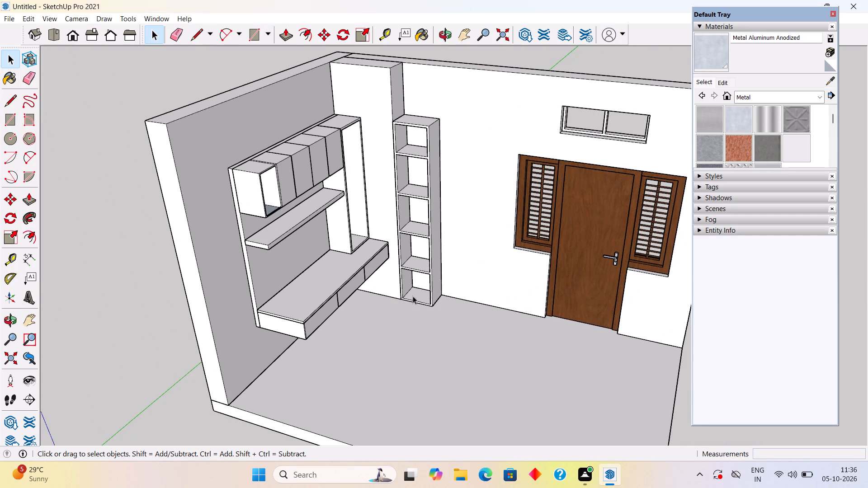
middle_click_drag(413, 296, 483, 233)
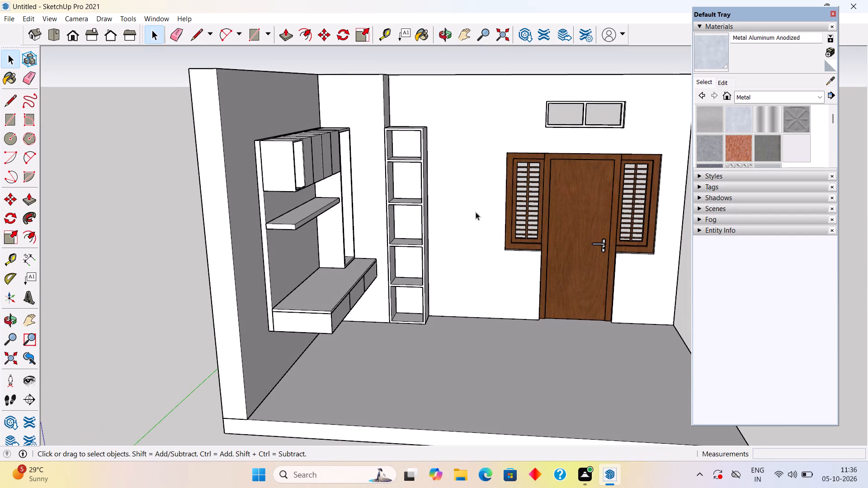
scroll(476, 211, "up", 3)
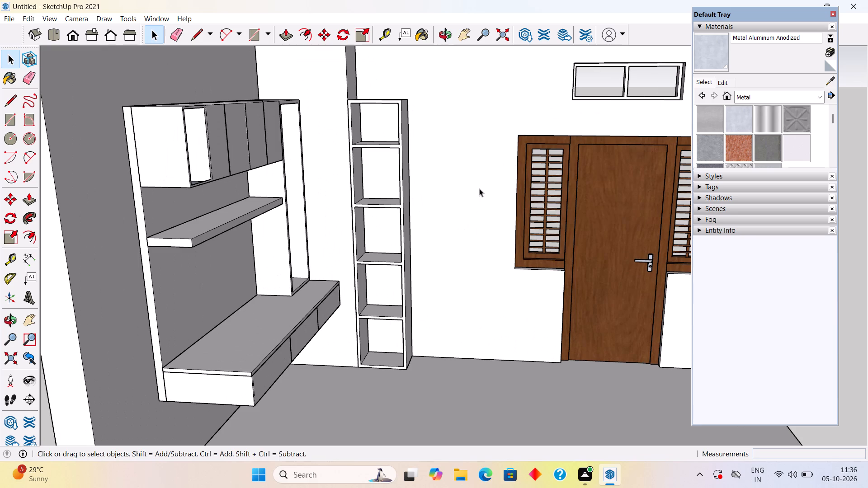
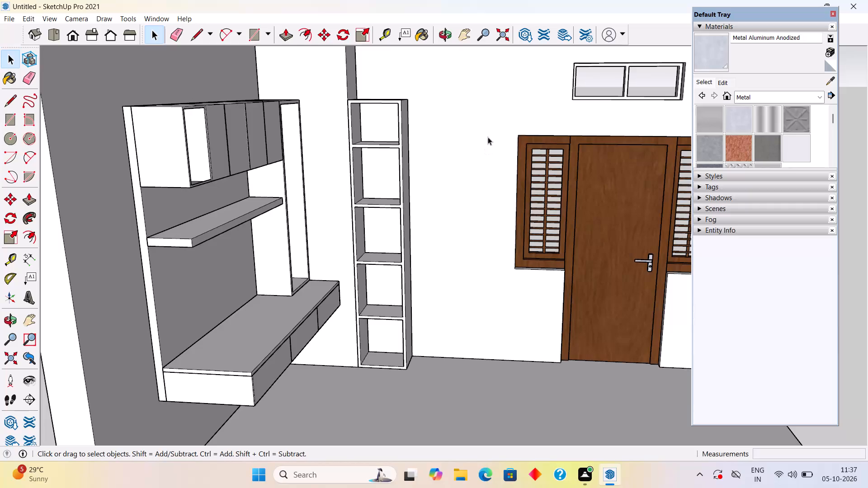
Examine the room interior, including the wall unit, open shelving, wooden door with side windows and the ventilator above it.
scroll(503, 111, "down", 4)
scroll(489, 156, "down", 5)
scroll(542, 145, "down", 5)
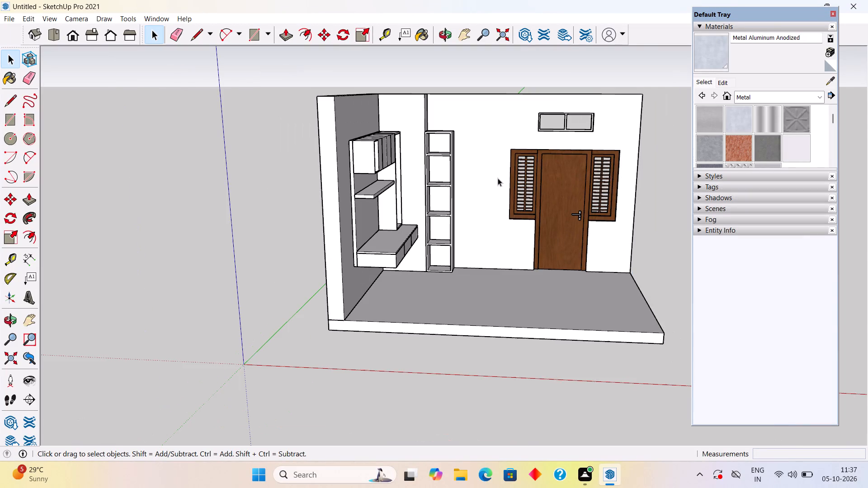
scroll(559, 82, "up", 4)
scroll(543, 146, "up", 1)
middle_click_drag(540, 114, 538, 94)
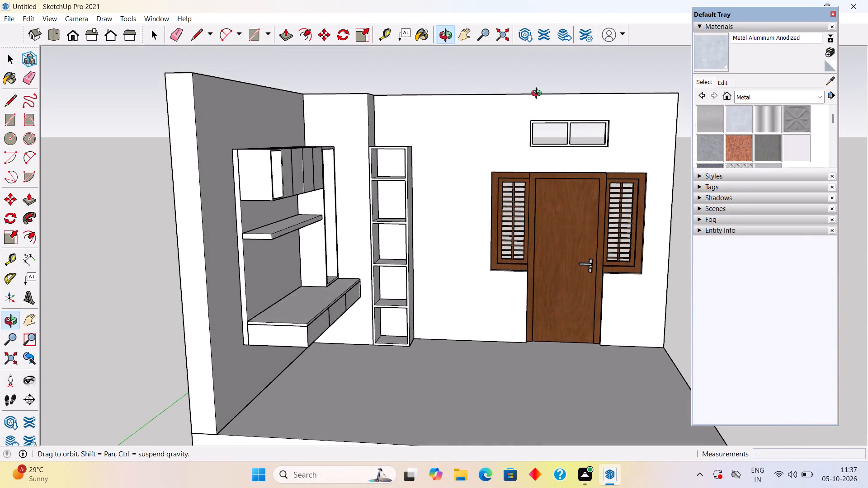
middle_click_drag(538, 94, 539, 59)
scroll(539, 64, "up", 3)
scroll(562, 140, "down", 2)
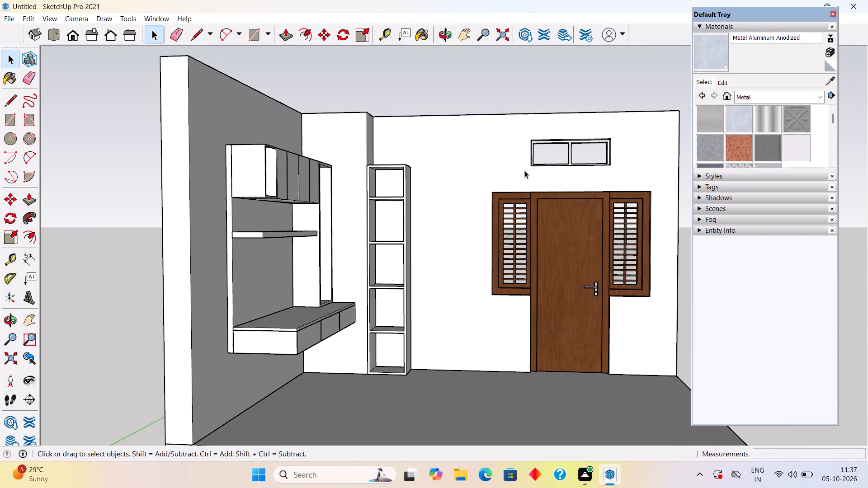
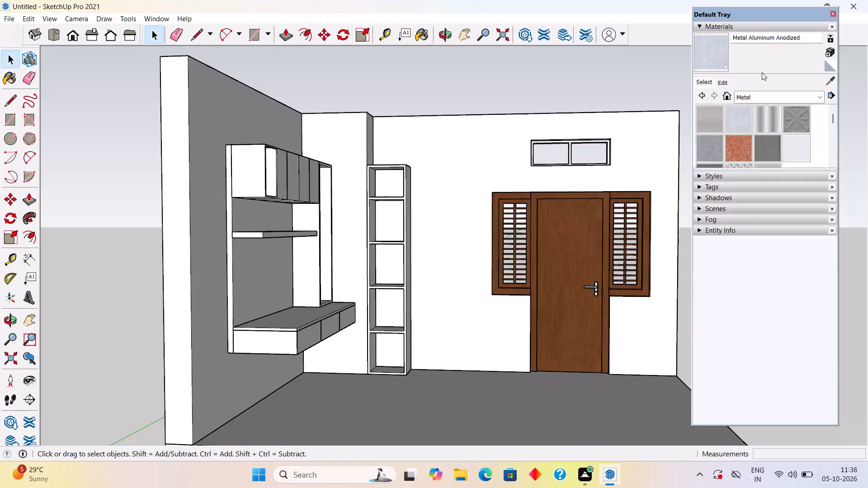
Examine the wall unit and the open shelving in the corner of the room.
scroll(651, 0, "up", 2)
scroll(490, 181, "up", 1)
scroll(426, 162, "up", 4)
middle_click_drag(422, 156, 414, 156)
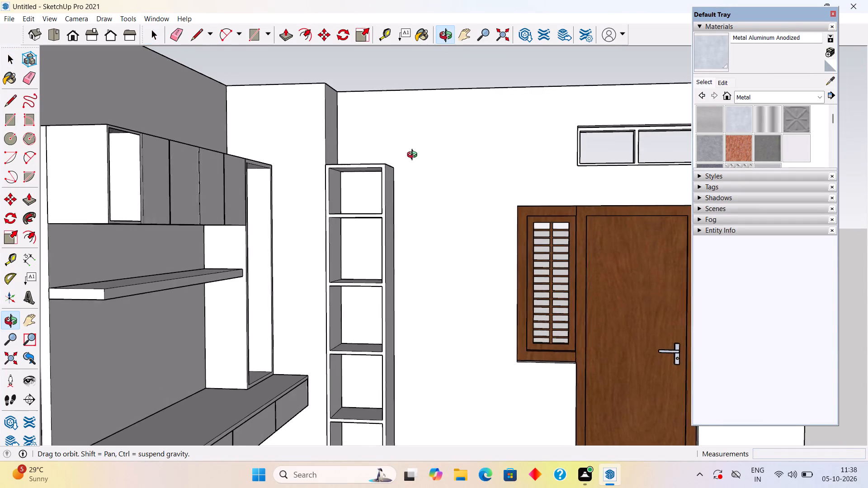
middle_click_drag(414, 156, 292, 153)
scroll(292, 153, "up", 4)
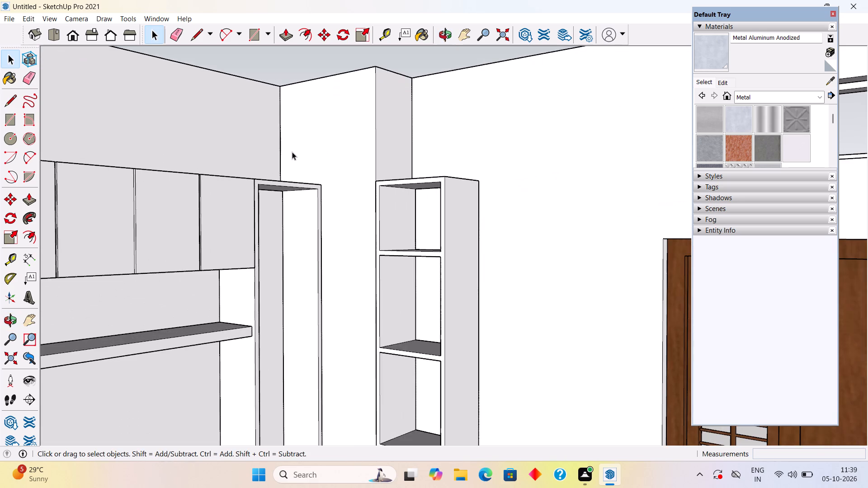
scroll(300, 131, "down", 2)
middle_click_drag(300, 131, 198, 150)
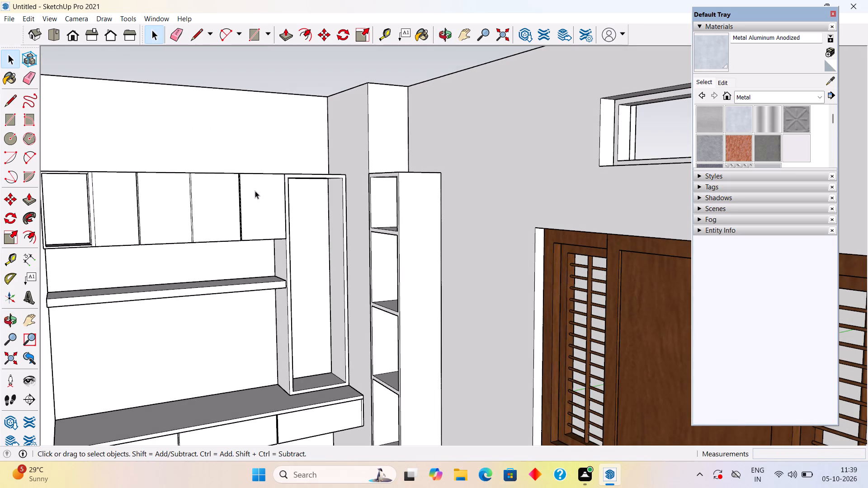
Open the Glass and Mirrors material collection and pick Translucent Glass Gray for the ventilator above the door.
left_click(771, 98)
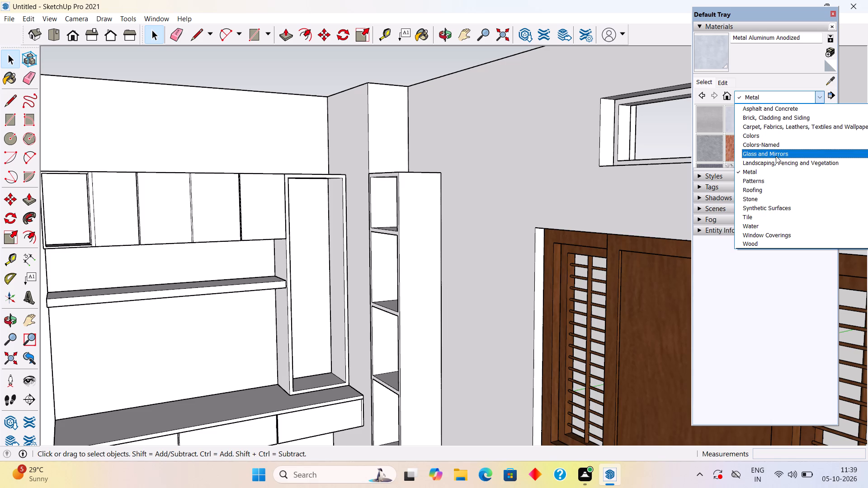
left_click(777, 156)
scroll(627, 212, "down", 8)
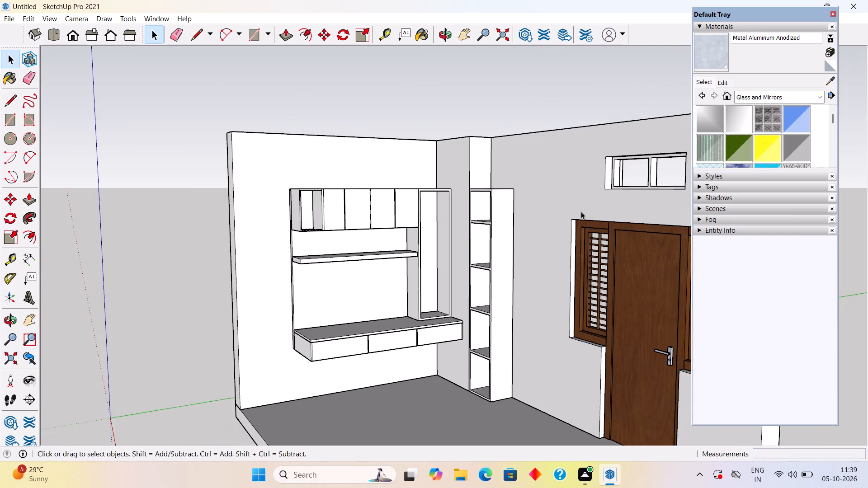
middle_click_drag(580, 223, 756, 274)
scroll(617, 245, "down", 5)
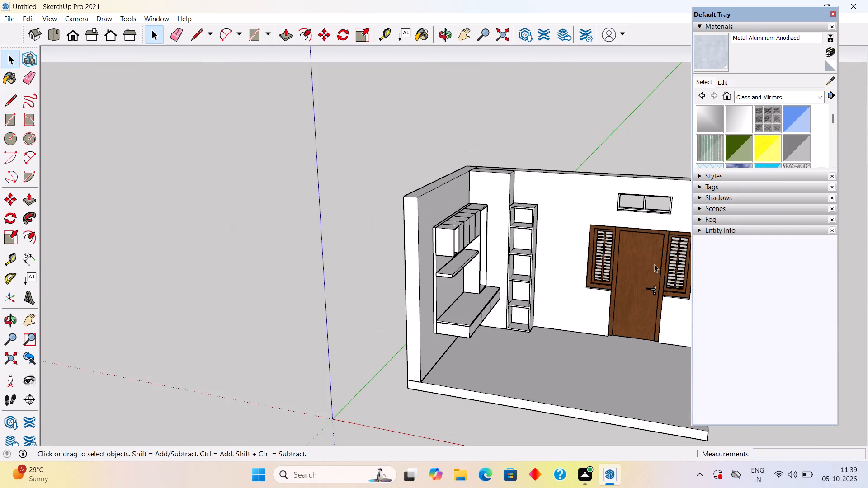
middle_click_drag(654, 264, 494, 251, "shift")
scroll(542, 249, "up", 3)
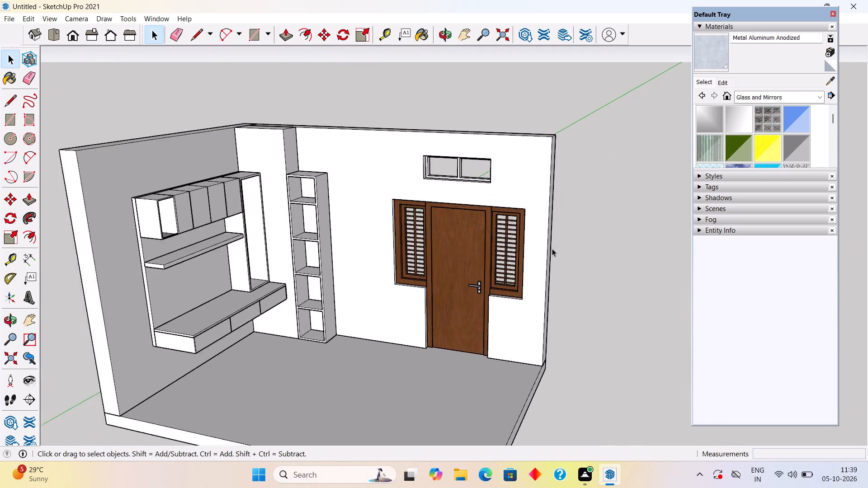
scroll(552, 249, "up", 2)
middle_click_drag(550, 249, 662, 224)
scroll(527, 146, "up", 4)
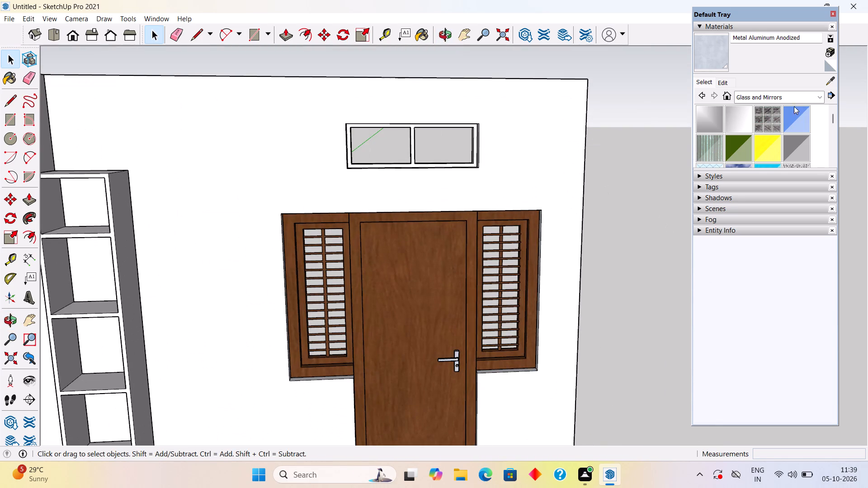
scroll(781, 145, "down", 2)
scroll(781, 145, "up", 1)
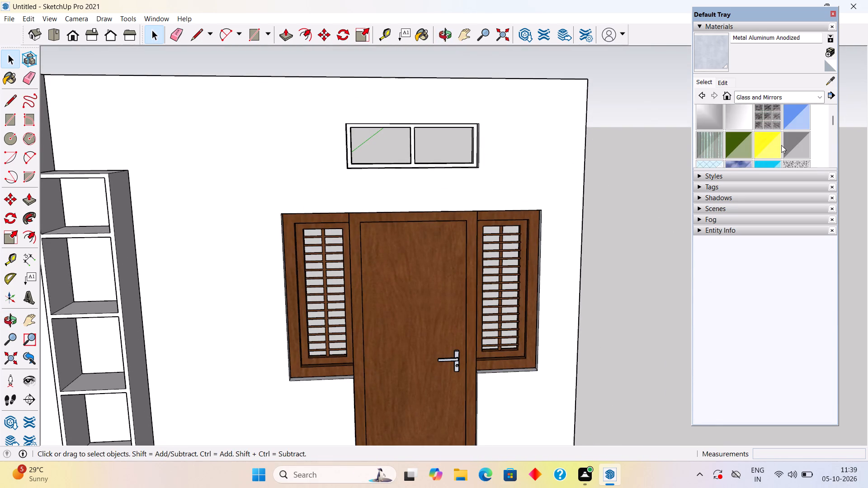
scroll(781, 145, "up", 1)
left_click(793, 147)
scroll(394, 131, "up", 1)
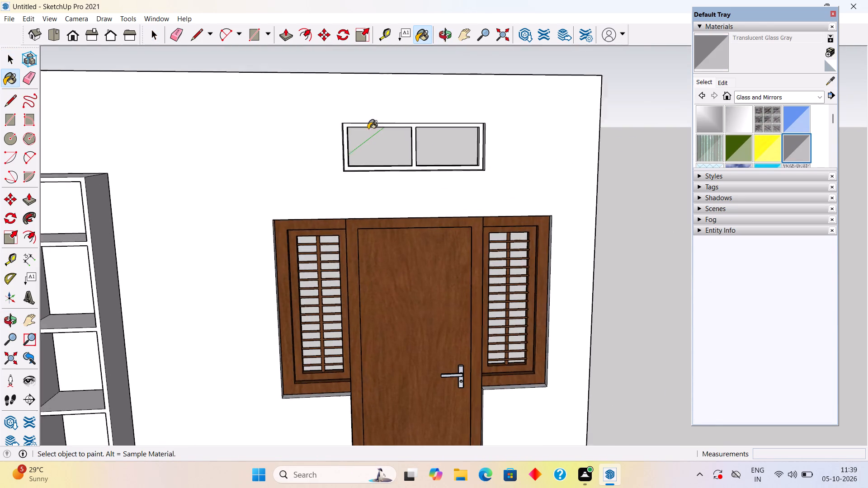
scroll(368, 129, "up", 3)
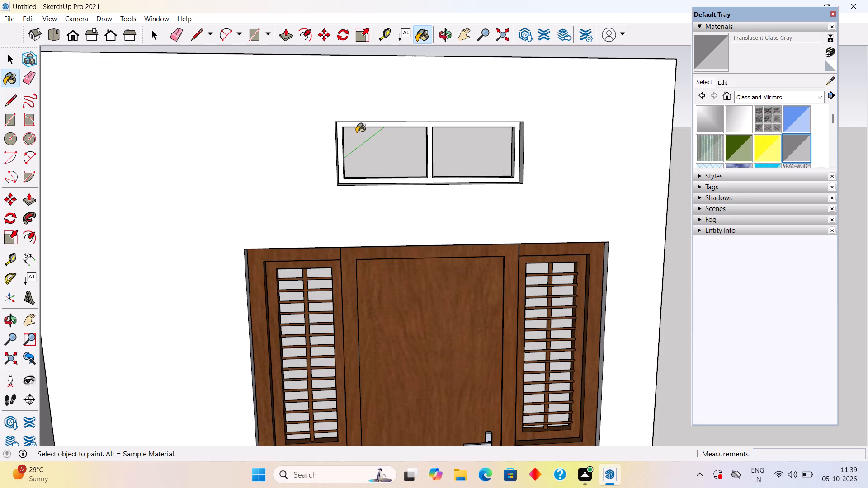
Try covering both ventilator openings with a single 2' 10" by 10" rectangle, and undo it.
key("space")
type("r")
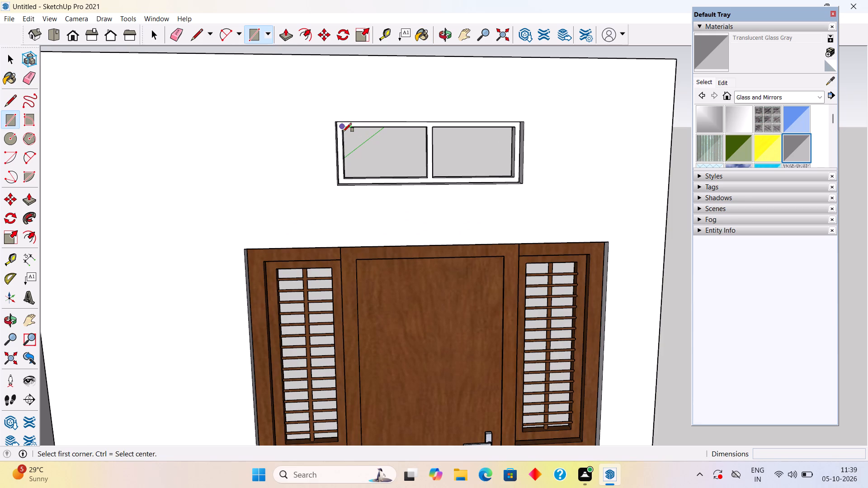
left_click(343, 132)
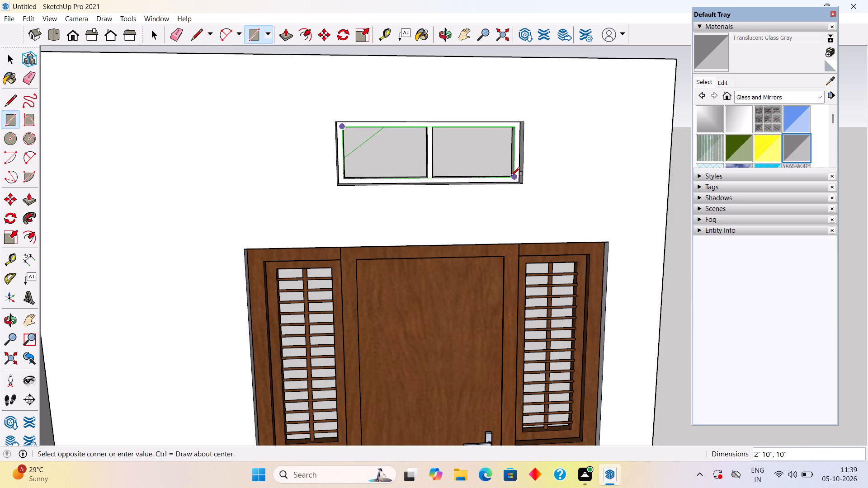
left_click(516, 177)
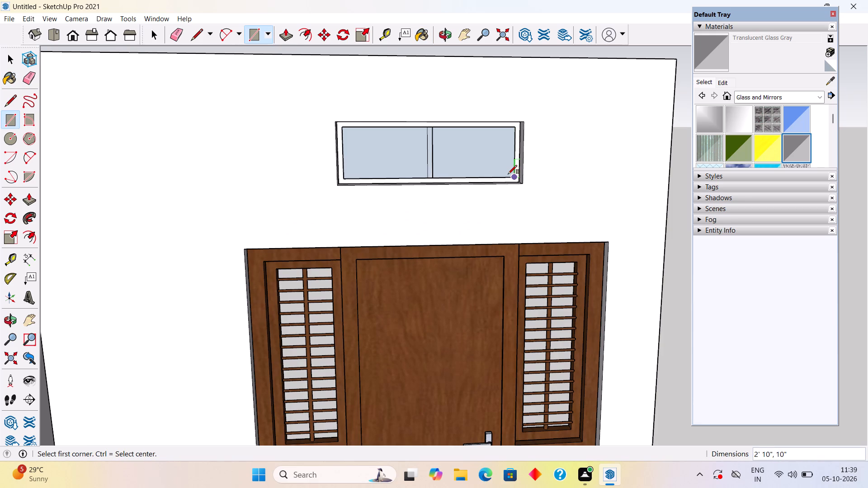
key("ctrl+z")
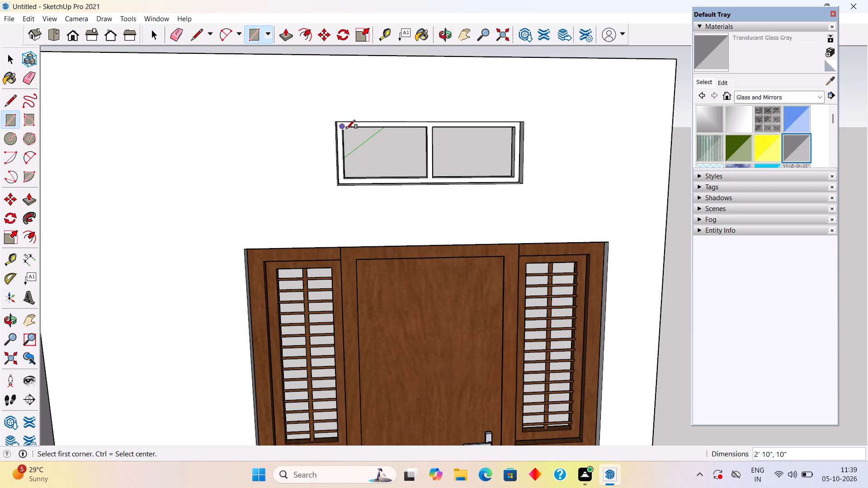
Draw a separate 1' 4 1/2" by 10" rectangle across each of the ventilator's two openings.
left_click(344, 127)
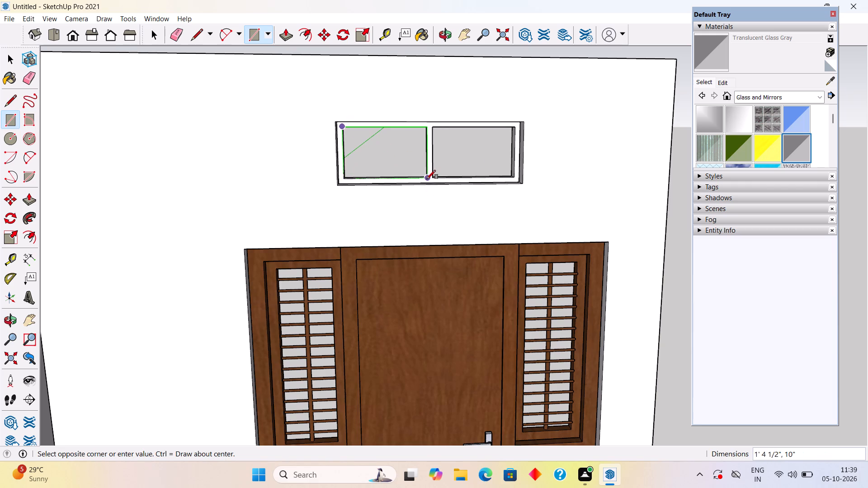
left_click(427, 178)
left_click(434, 129)
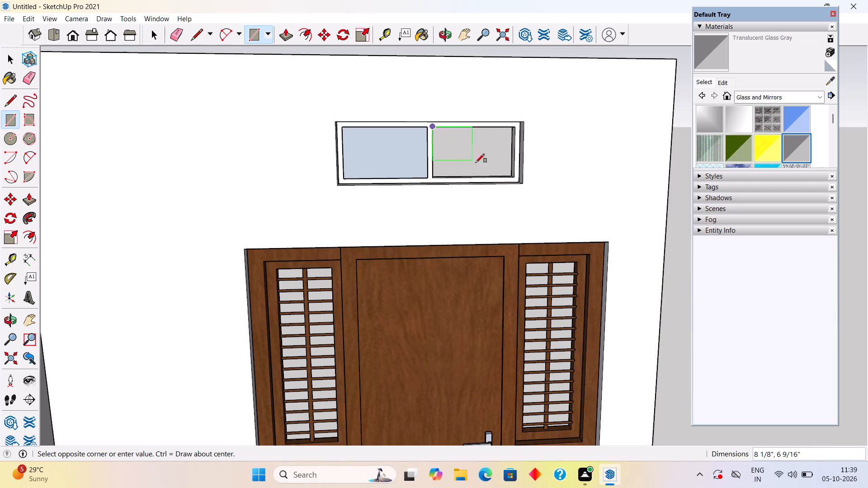
left_click(514, 176)
Paint both ventilator panes with Translucent Glass Blue.
left_click(795, 116)
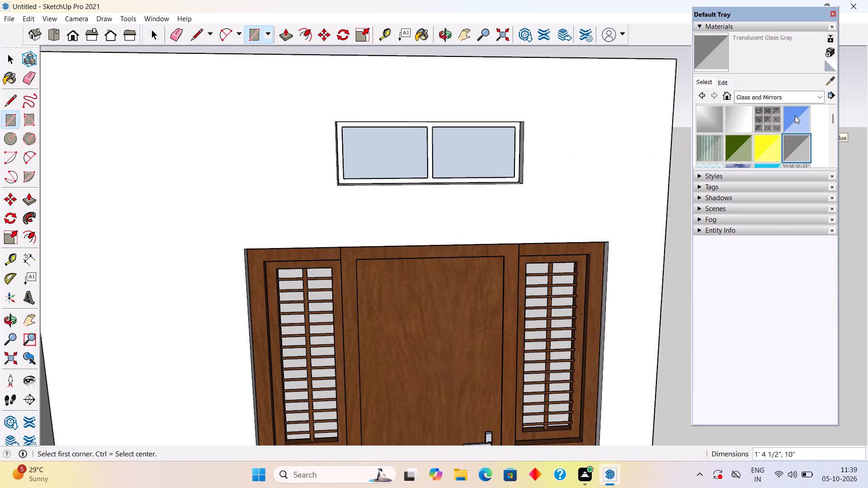
left_click(503, 156)
left_click(422, 152)
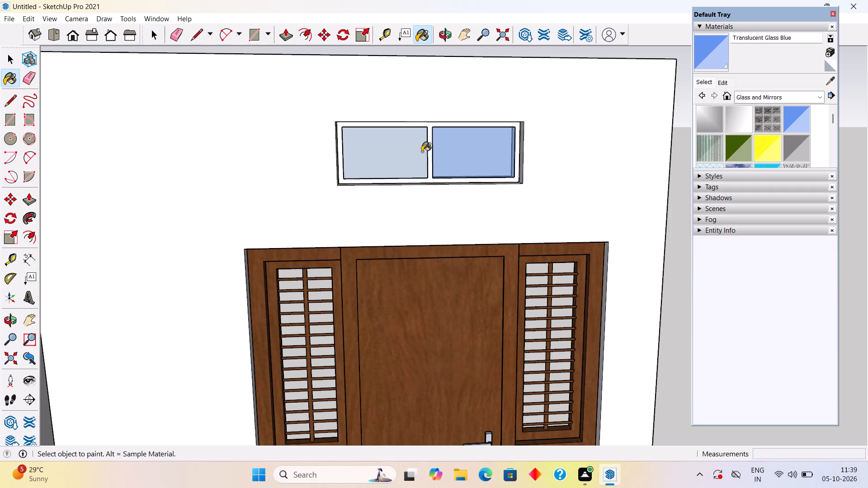
Edit Translucent Glass Blue by raising its colour brightness to maximum and setting its opacity to 26.
left_click(723, 83)
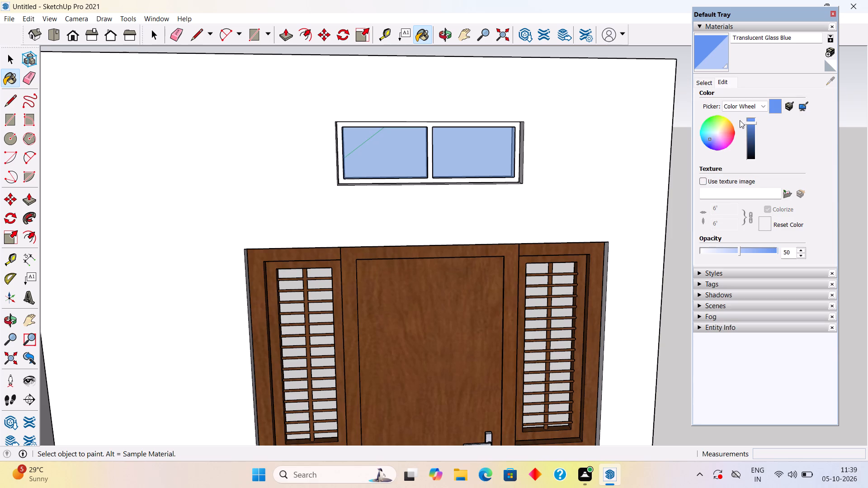
left_click_drag(752, 124, 752, 116)
left_click_drag(741, 252, 712, 258)
scroll(712, 258, "down", 6)
key("space")
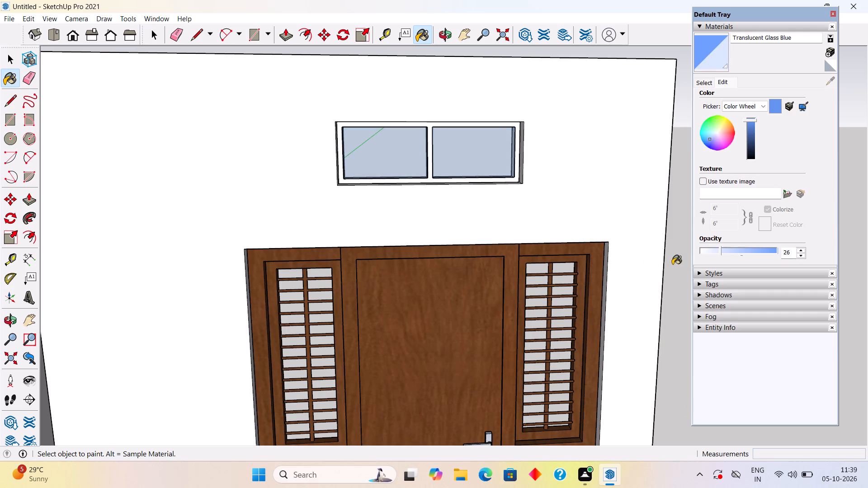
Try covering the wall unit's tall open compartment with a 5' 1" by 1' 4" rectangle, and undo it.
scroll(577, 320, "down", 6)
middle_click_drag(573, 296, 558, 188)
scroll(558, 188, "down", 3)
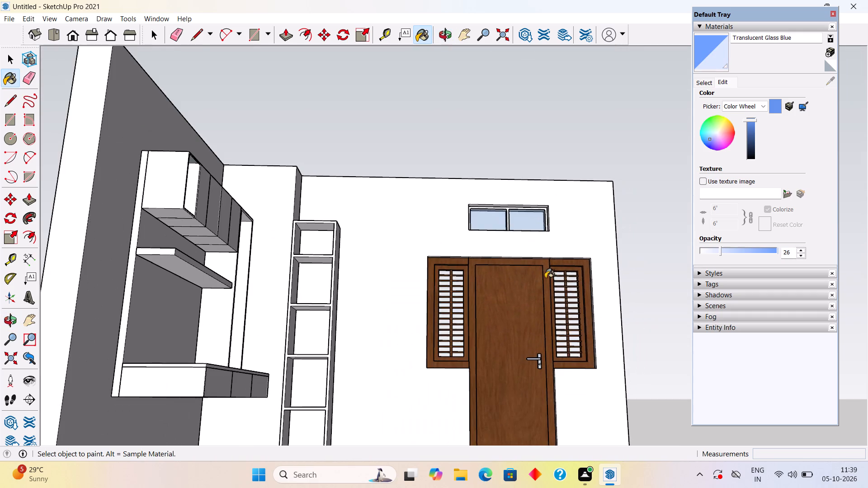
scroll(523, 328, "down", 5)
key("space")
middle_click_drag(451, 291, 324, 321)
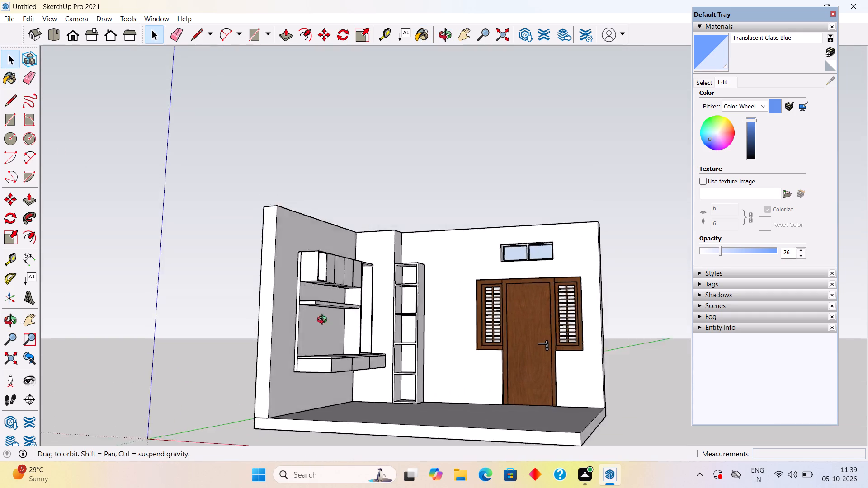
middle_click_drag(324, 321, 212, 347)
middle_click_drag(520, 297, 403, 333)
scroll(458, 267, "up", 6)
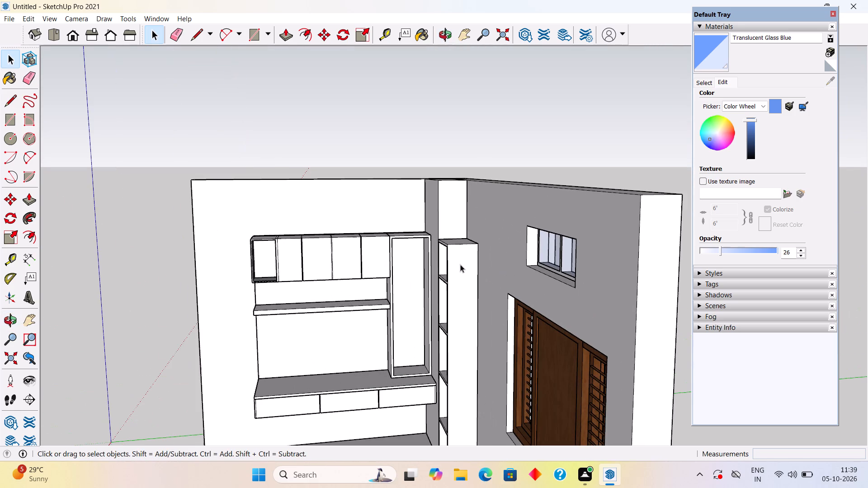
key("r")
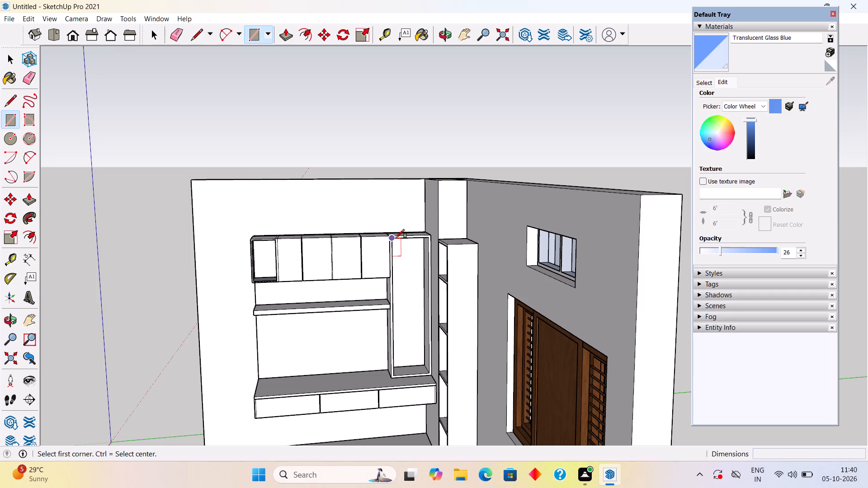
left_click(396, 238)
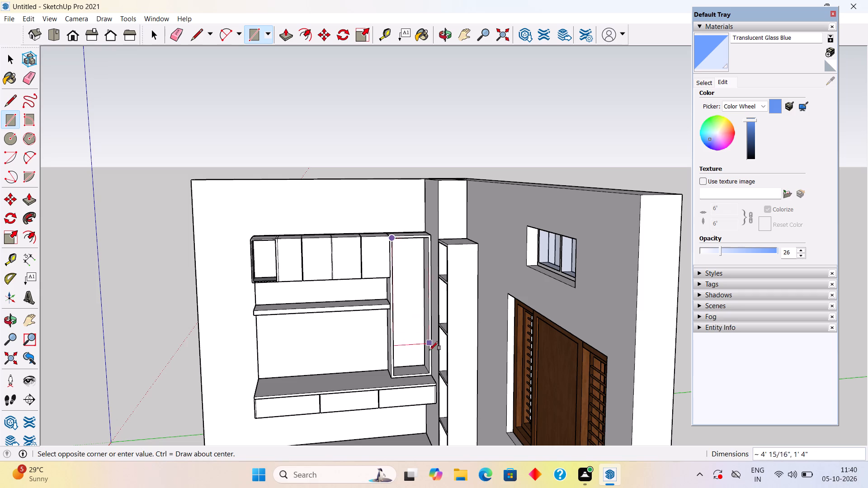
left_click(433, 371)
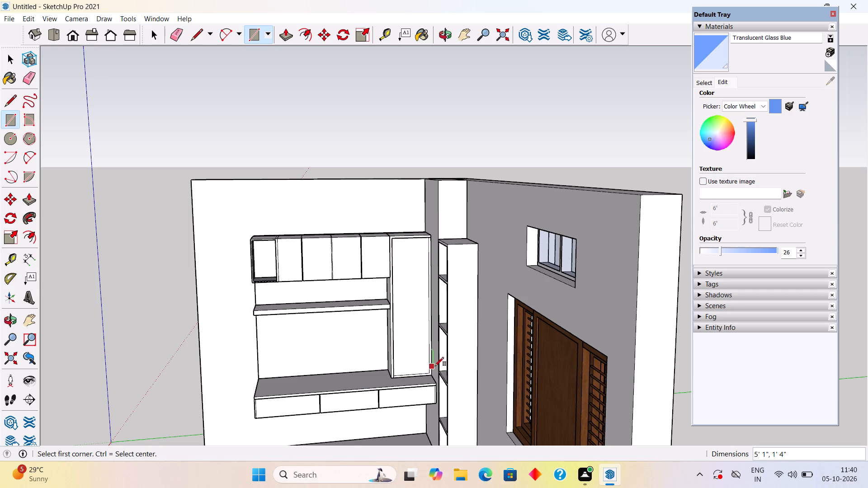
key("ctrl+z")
Draw a 5' 1" by 1' 4" rectangle across the inner front opening of the wall unit's tall compartment.
scroll(379, 234, "up", 6)
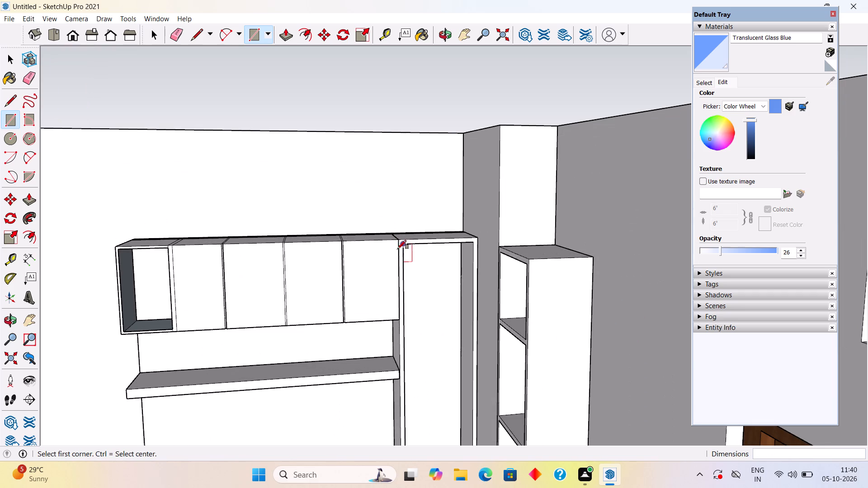
left_click(406, 245)
scroll(407, 244, "down", 7)
scroll(423, 361, "up", 3)
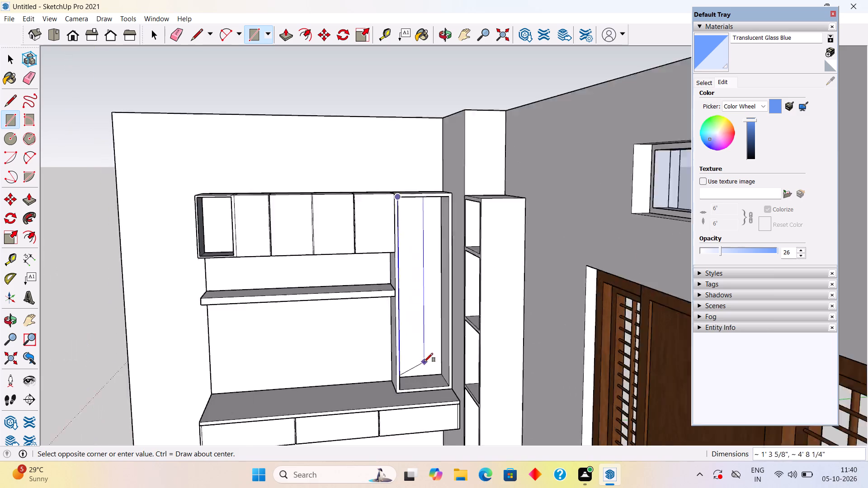
scroll(424, 362, "up", 3)
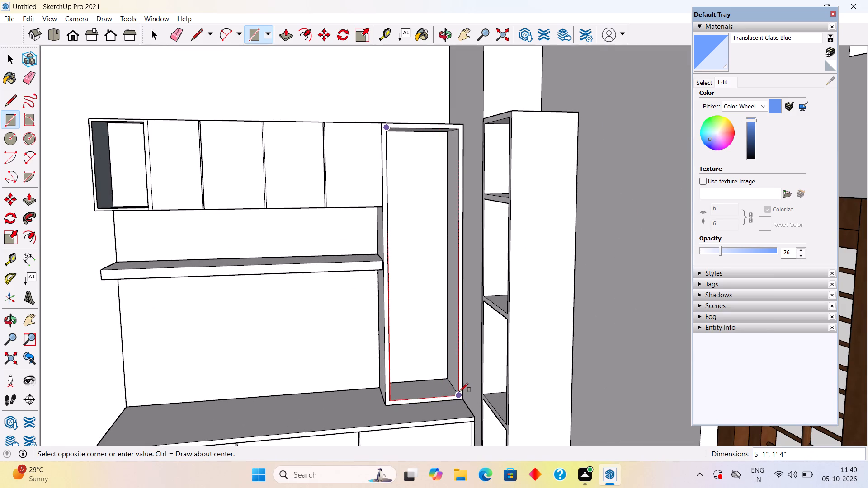
left_click(459, 392)
key("space")
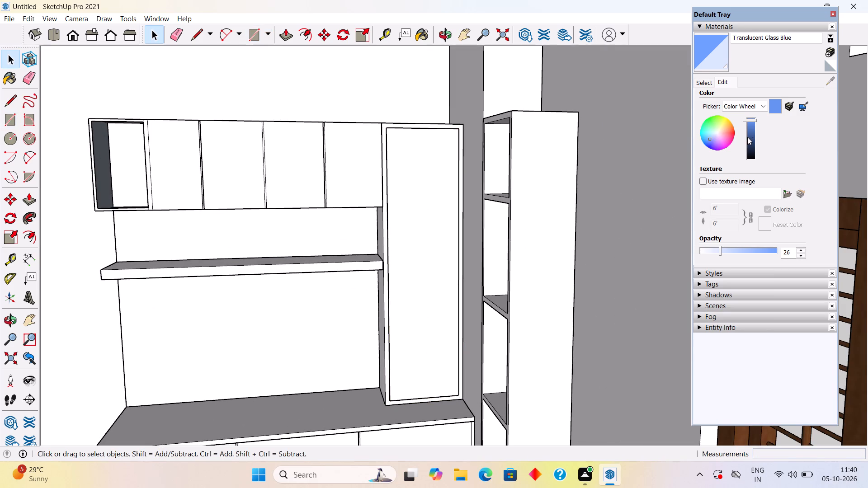
Paint the tall compartment's front pane with Translucent Glass Blue.
left_click(705, 52)
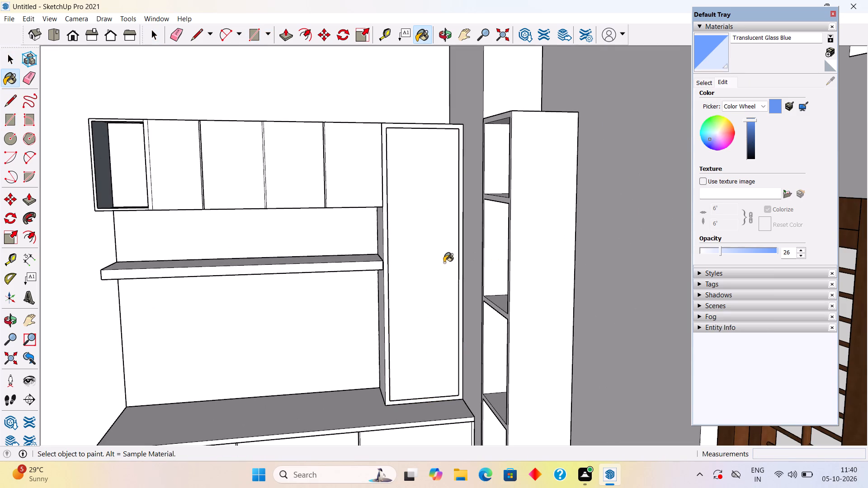
left_click(443, 264)
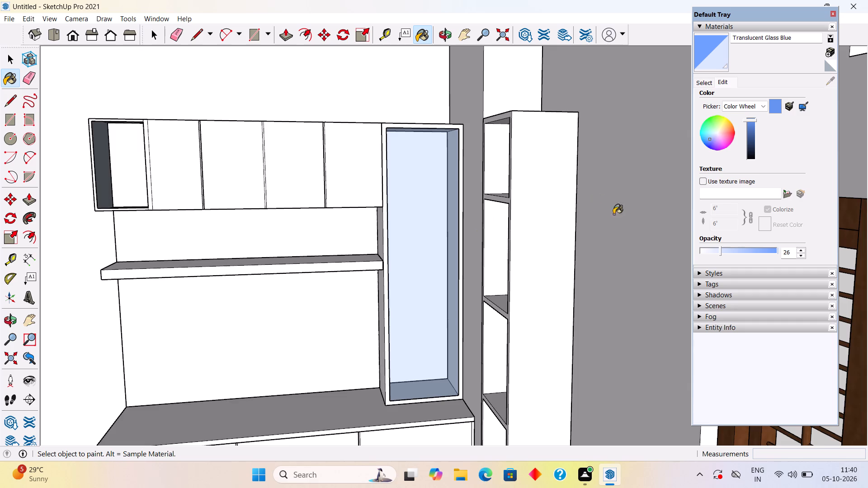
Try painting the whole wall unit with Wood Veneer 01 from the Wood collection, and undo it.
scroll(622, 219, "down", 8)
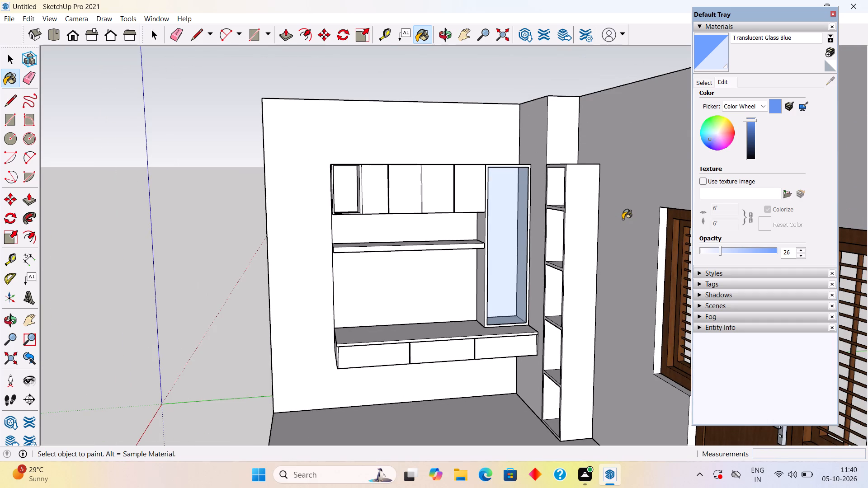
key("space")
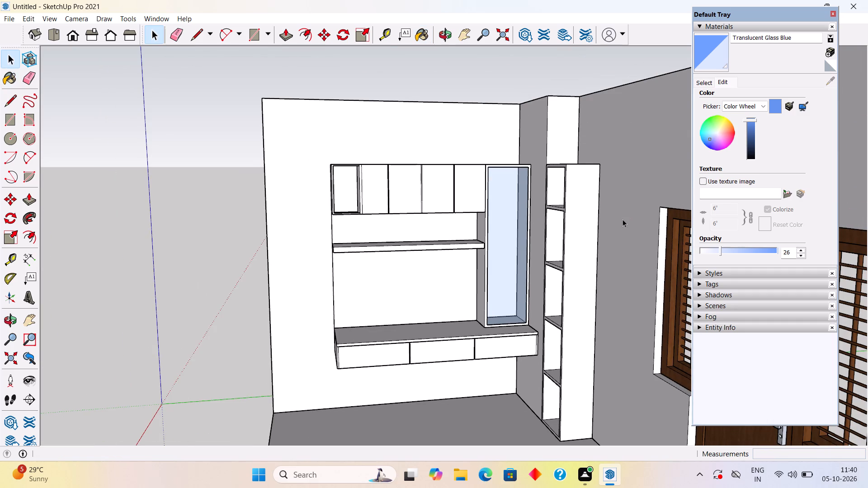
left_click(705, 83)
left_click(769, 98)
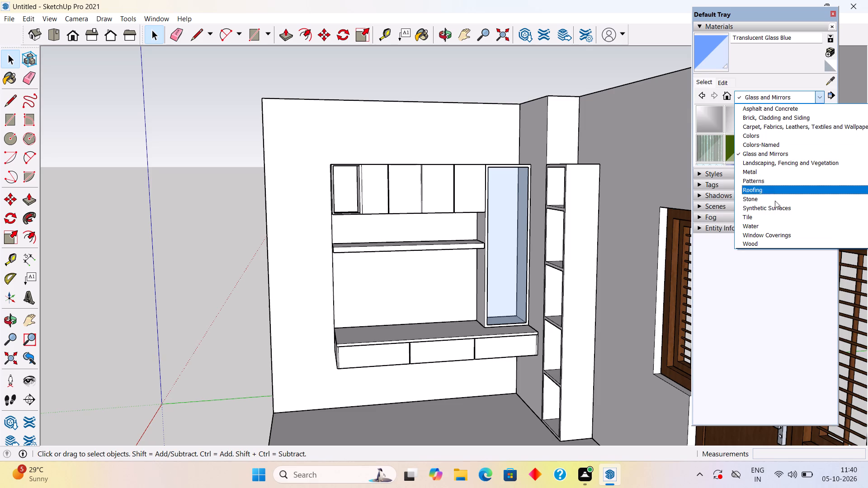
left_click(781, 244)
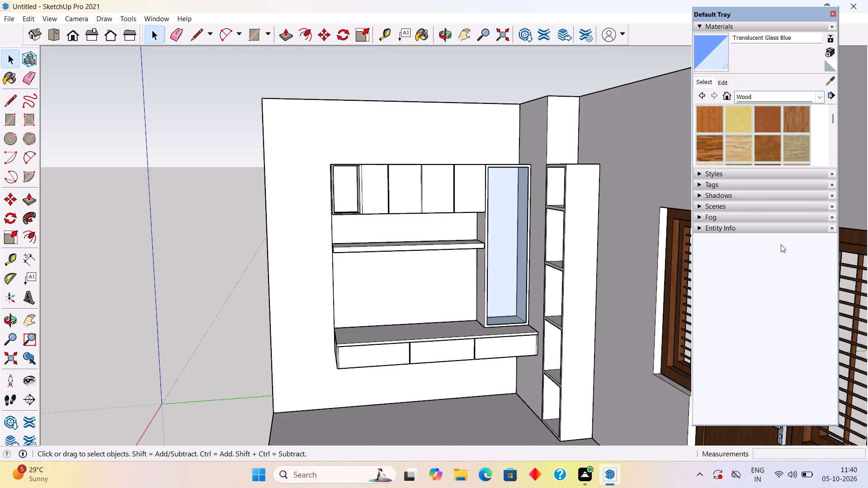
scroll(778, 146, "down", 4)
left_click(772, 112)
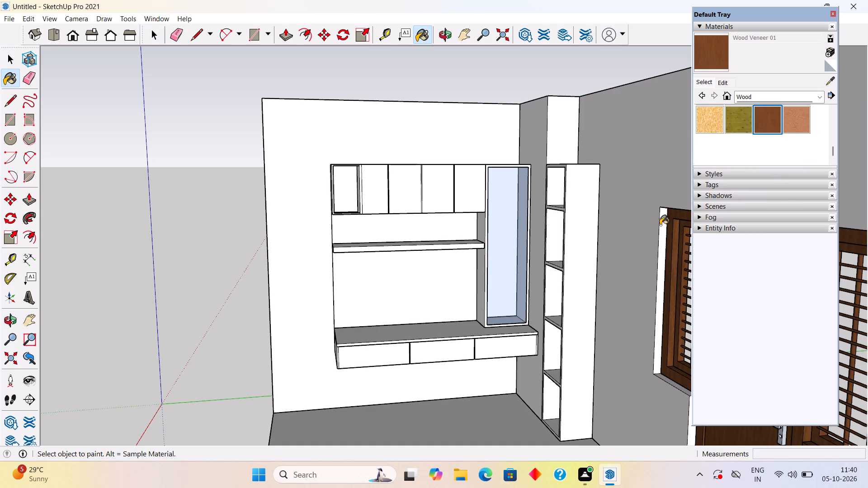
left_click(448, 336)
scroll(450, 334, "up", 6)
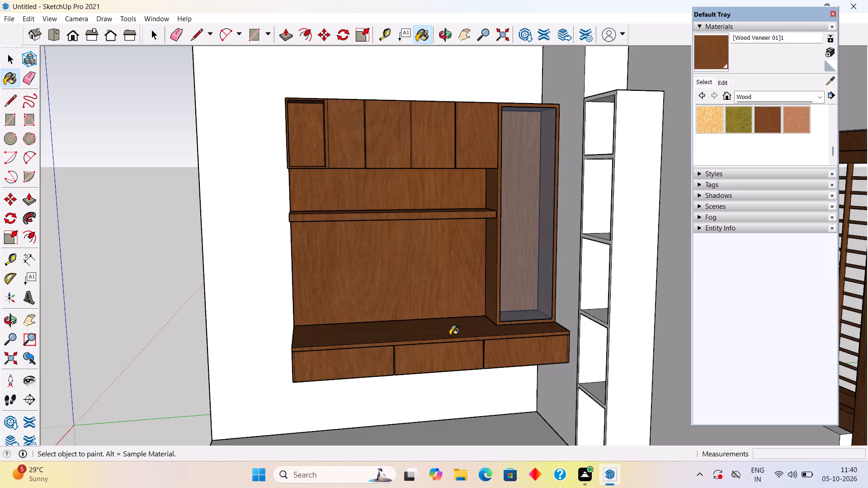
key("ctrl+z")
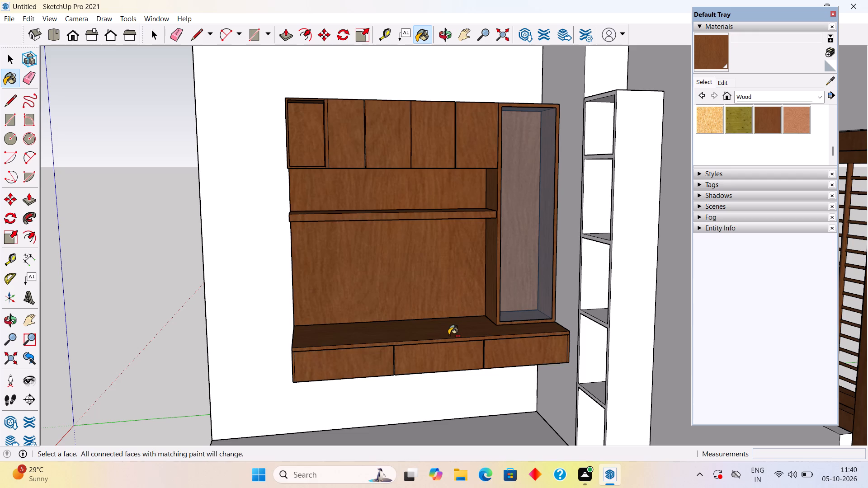
Inside the wall unit group, paint the counter slab above the drawers and the tall cabinet body with Wood Veneer 01.
key("space")
triple_click(449, 335)
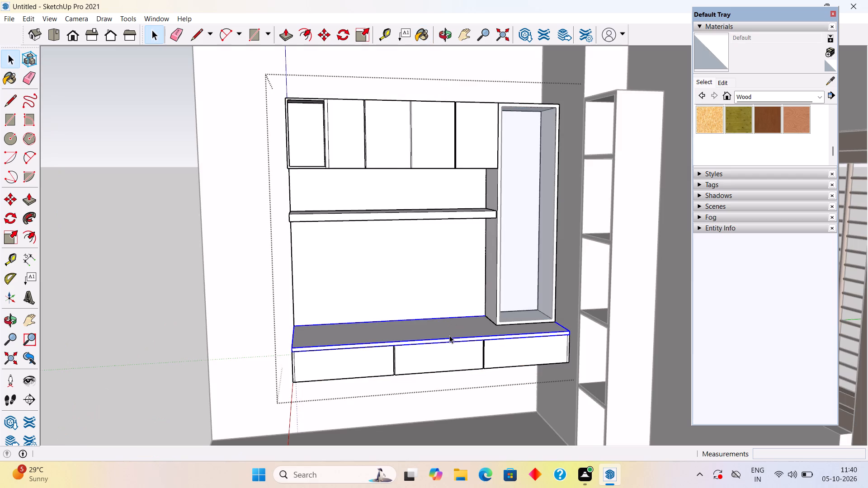
left_click(774, 122)
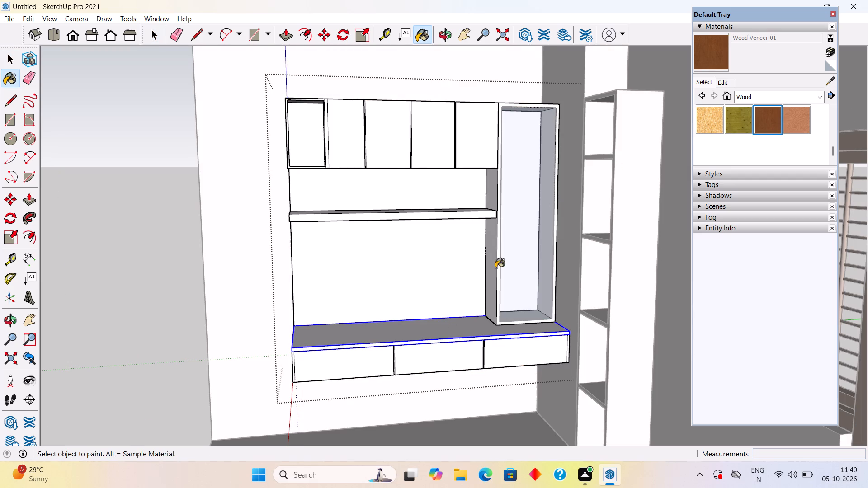
left_click(462, 332)
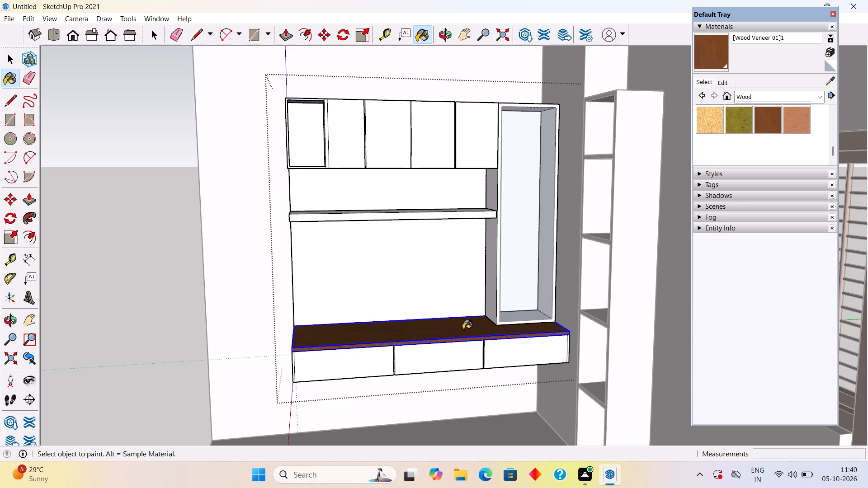
middle_click_drag(488, 251, 571, 234)
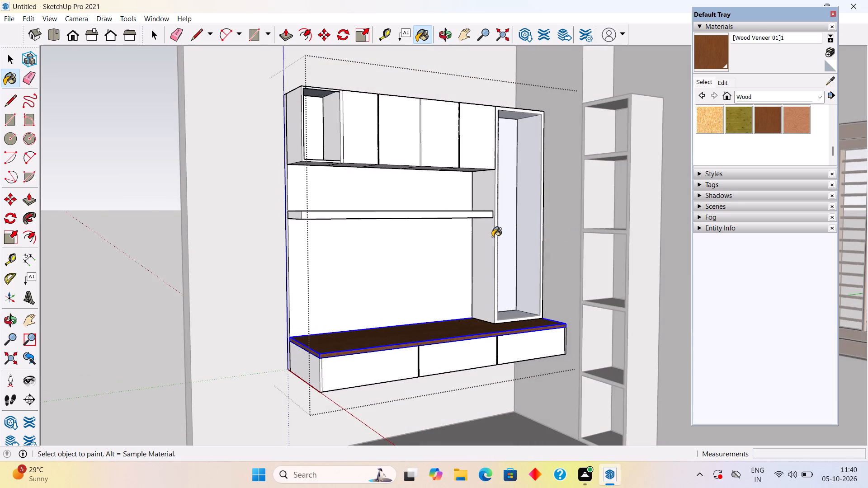
left_click(492, 248)
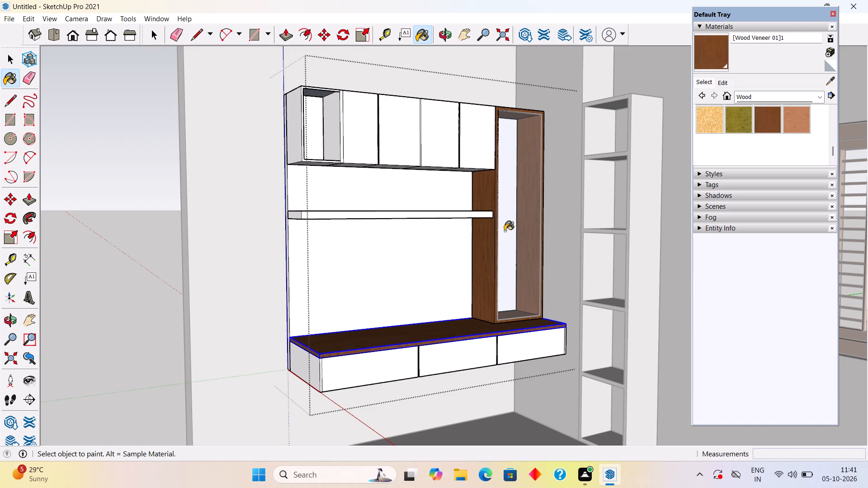
key("space")
Paint only the front frame face of the tall cabinet white with Color M00 from the Colors collection.
middle_click_drag(505, 252, 364, 293)
scroll(352, 301, "up", 1)
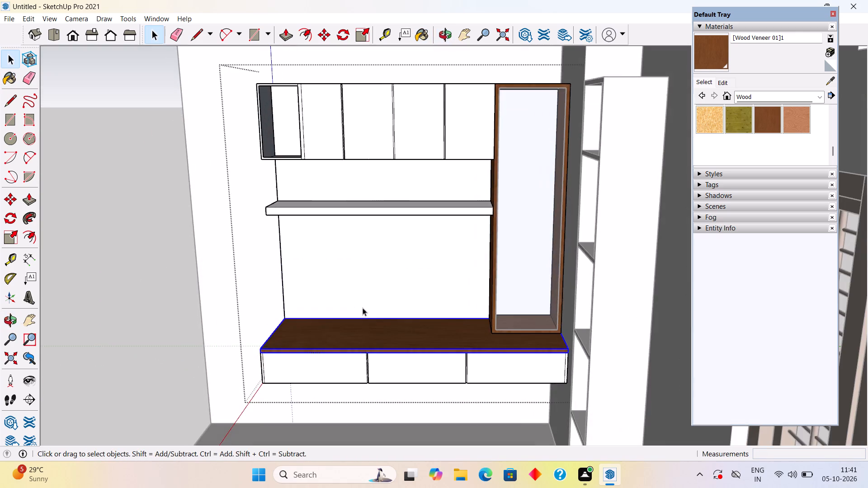
scroll(460, 316, "up", 6)
left_click(526, 322)
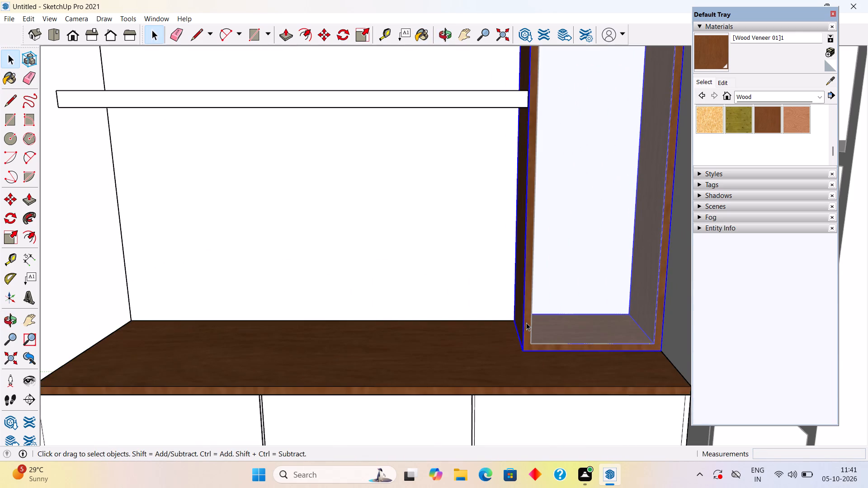
double_click(526, 323)
left_click(526, 323)
left_click(526, 323)
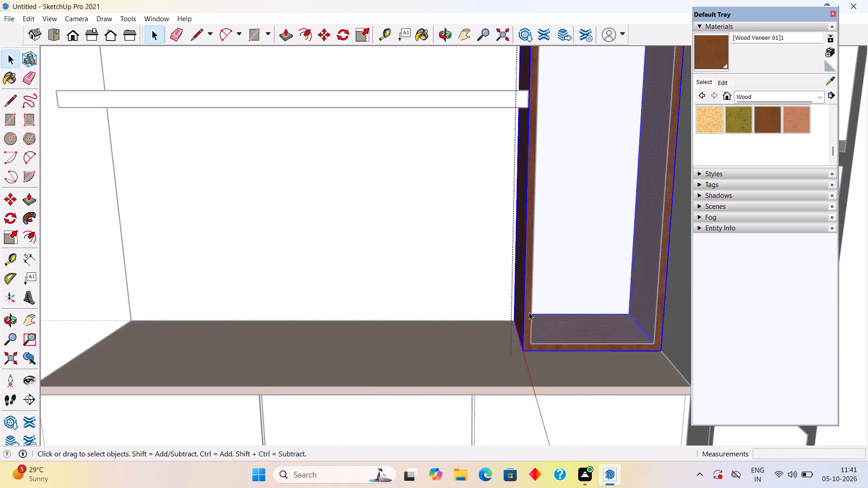
left_click(529, 312)
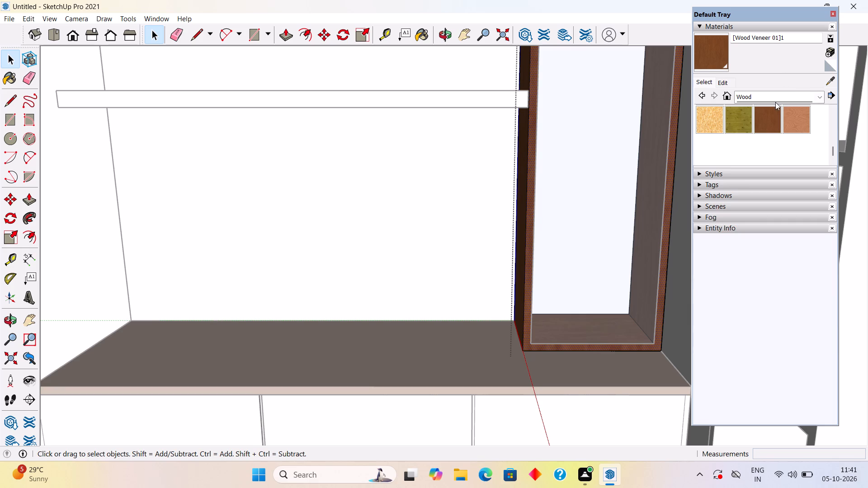
left_click(775, 102)
left_click(777, 138)
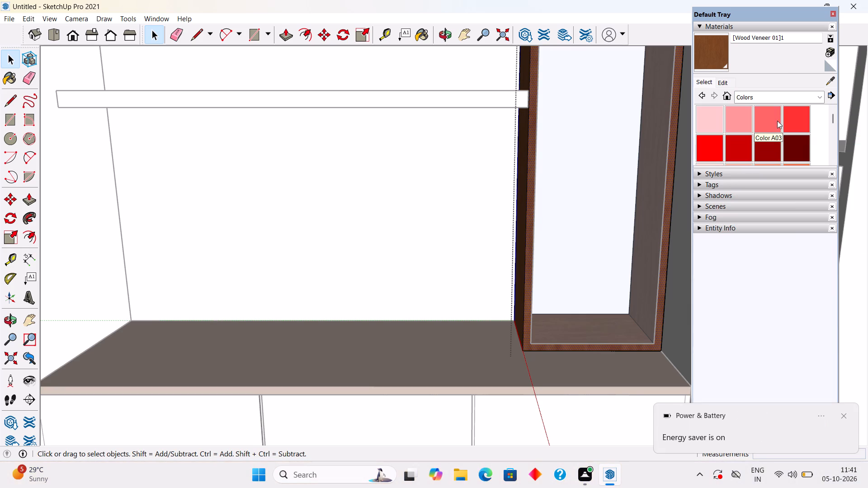
scroll(777, 121, "down", 4)
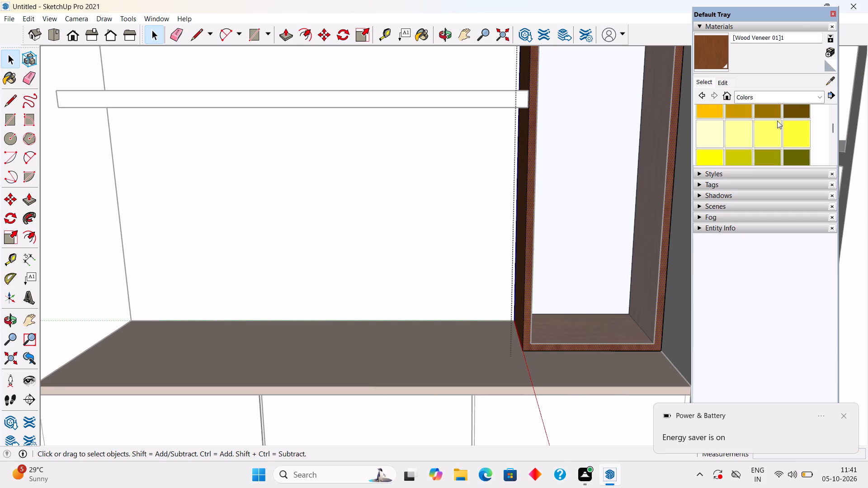
scroll(777, 121, "down", 9)
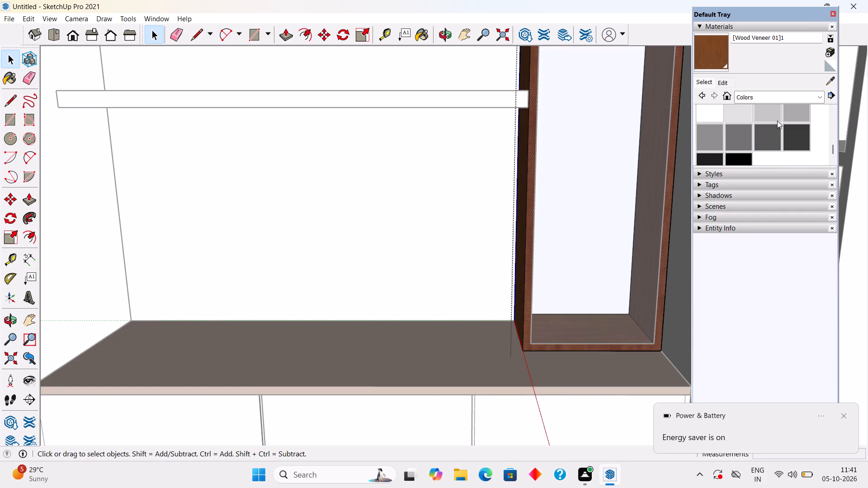
left_click(706, 114)
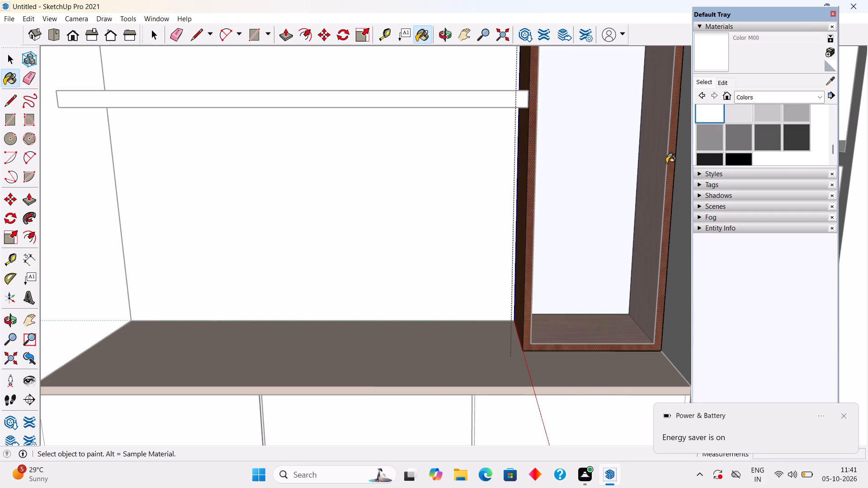
left_click(674, 163)
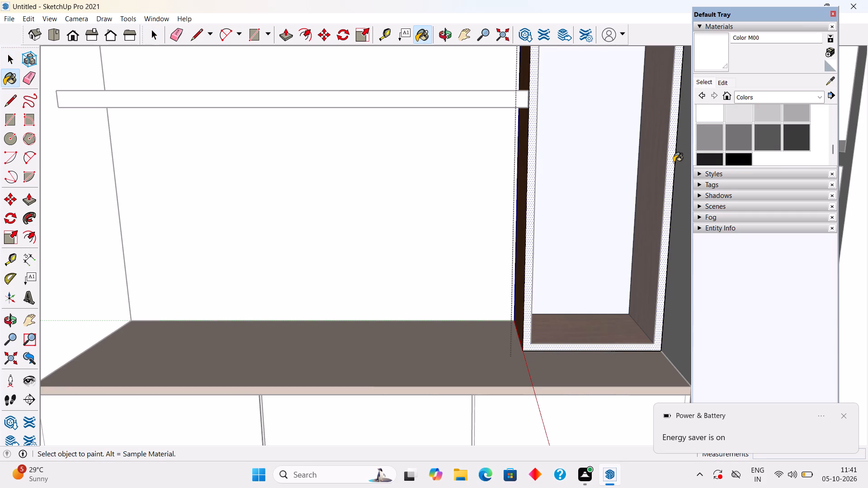
left_click(674, 162)
key("space")
Sample the counter's wood veneer and paint the wall unit's floating shelf with it.
scroll(670, 161, "down", 5)
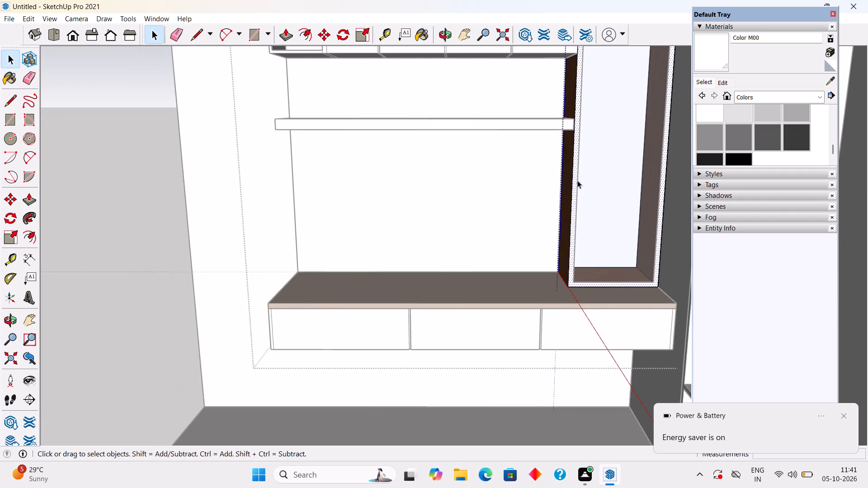
middle_click_drag(577, 180, 637, 179)
scroll(568, 125, "up", 2)
middle_click_drag(556, 120, 547, 175)
left_click(524, 159)
left_click(524, 159)
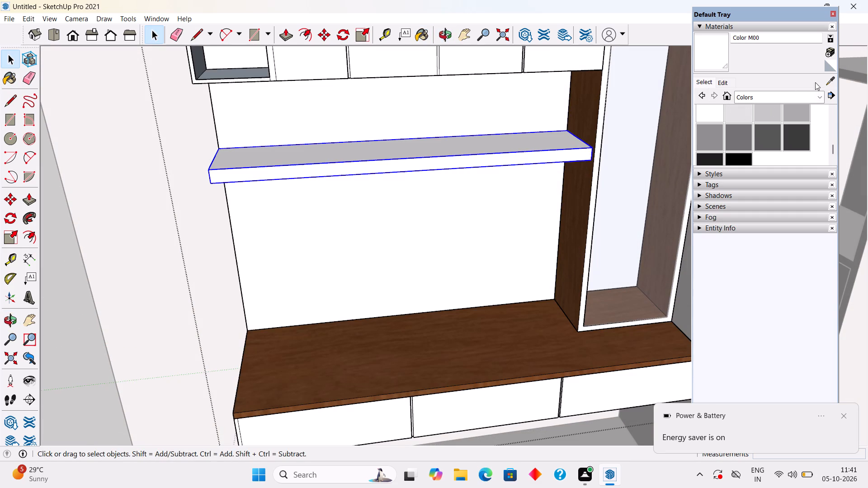
left_click(828, 82)
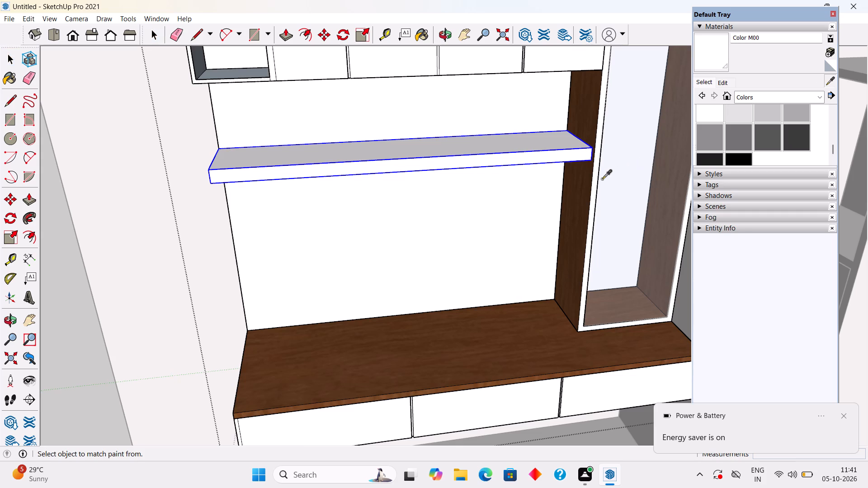
left_click(518, 336)
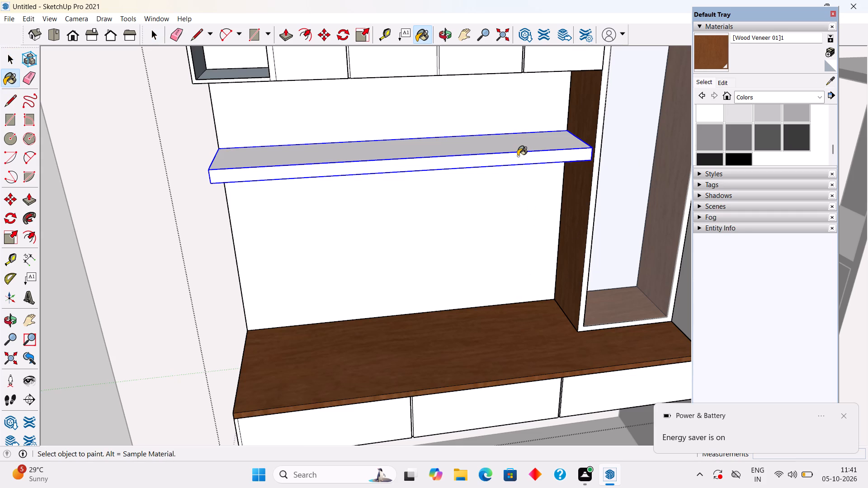
left_click(518, 155)
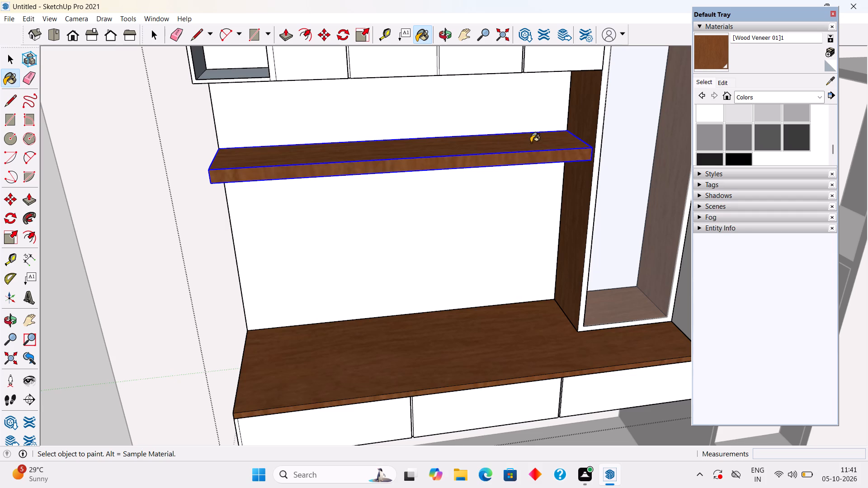
key("space")
scroll(529, 145, "down", 9)
left_click(233, 142)
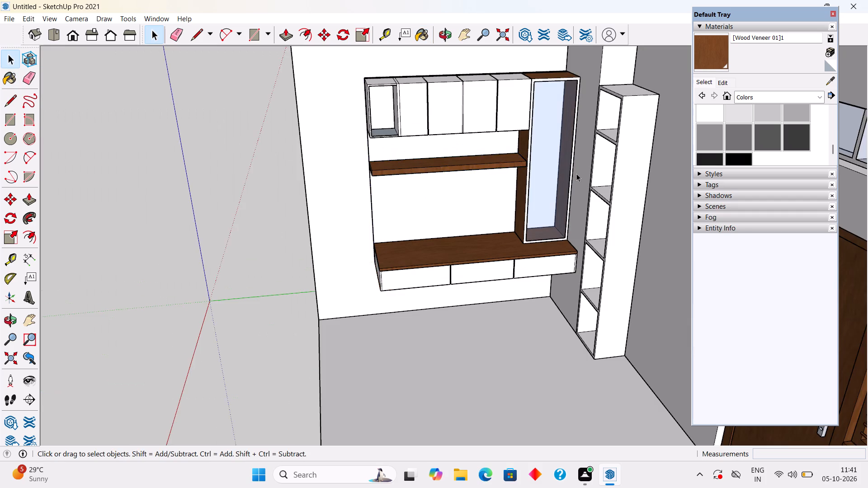
Repaint the tall cabinet's glass pane with Translucent Glass Gray from the Glass and Mirrors collection.
scroll(577, 174, "up", 6)
middle_click_drag(515, 219, 624, 257)
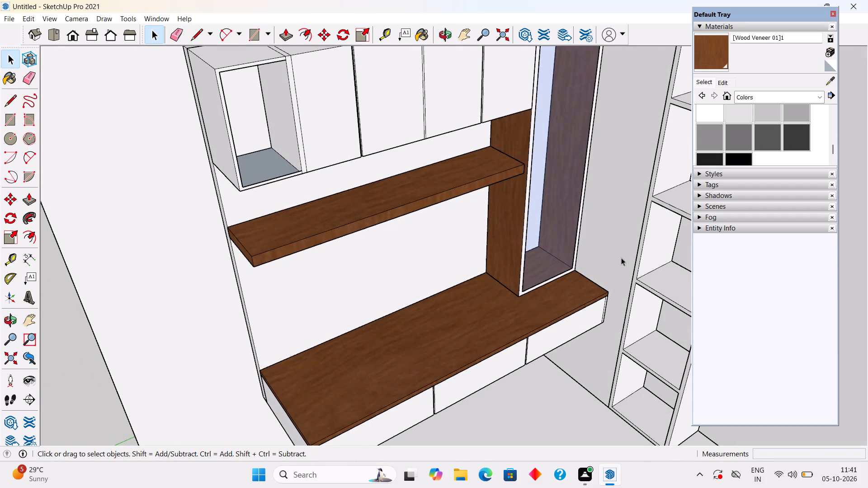
left_click(763, 94)
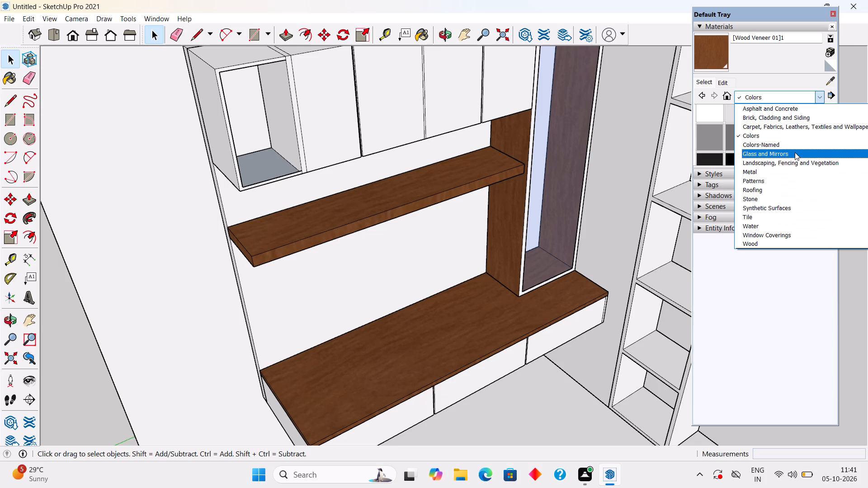
left_click(795, 151)
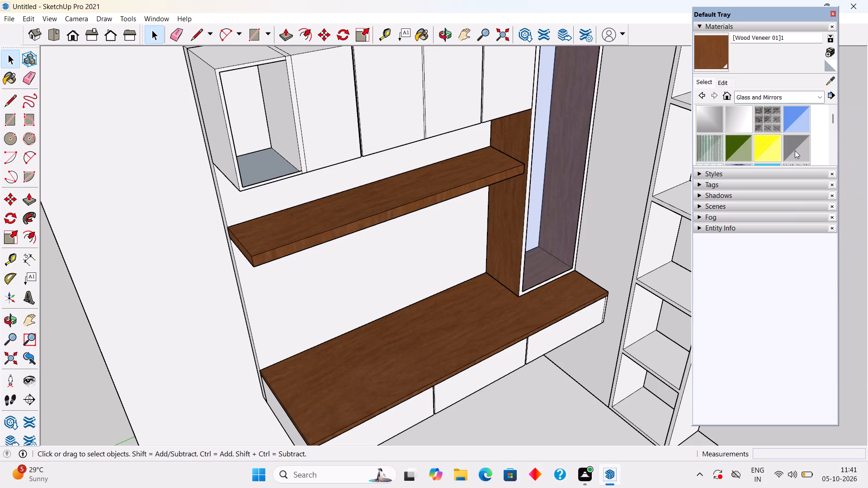
left_click(795, 150)
left_click(578, 112)
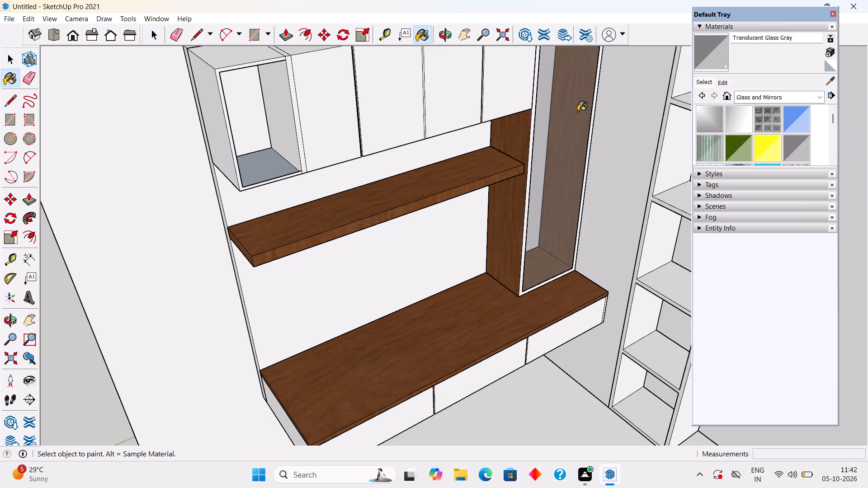
scroll(578, 111, "down", 5)
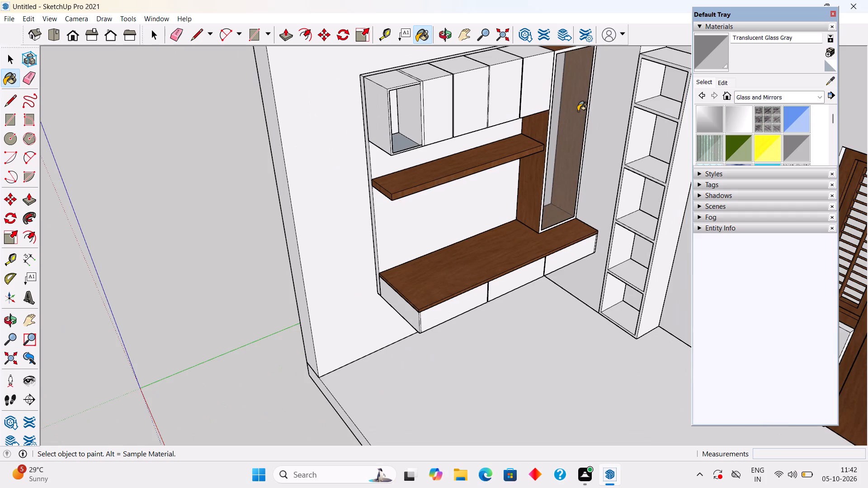
middle_click_drag(542, 79, 358, 61)
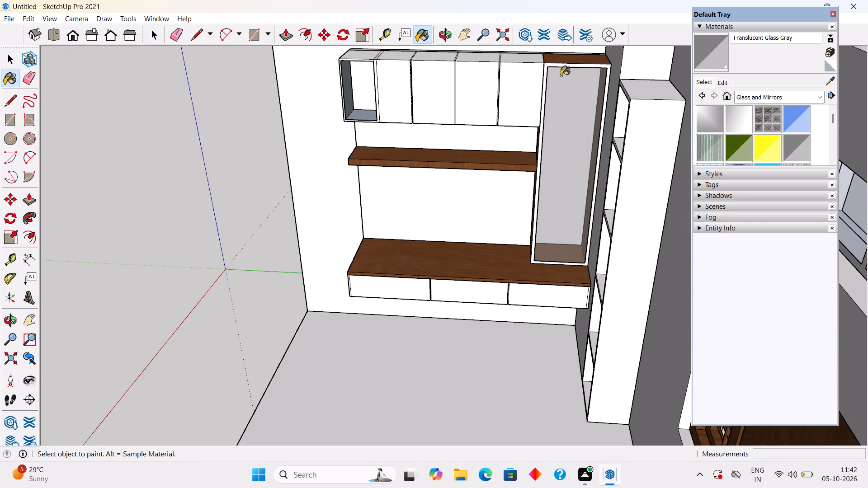
Inside the wall unit group, Push/Pull the tall cabinet's white front frame face by .3".
key("space")
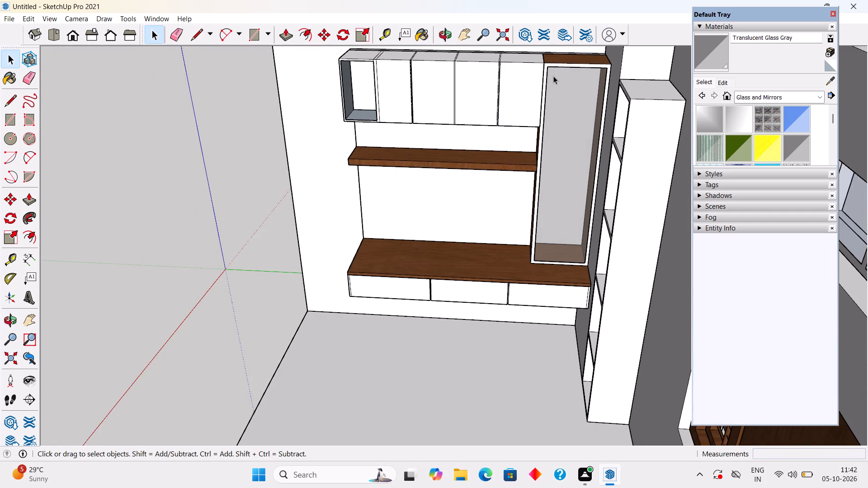
scroll(553, 75, "up", 5)
triple_click(532, 202)
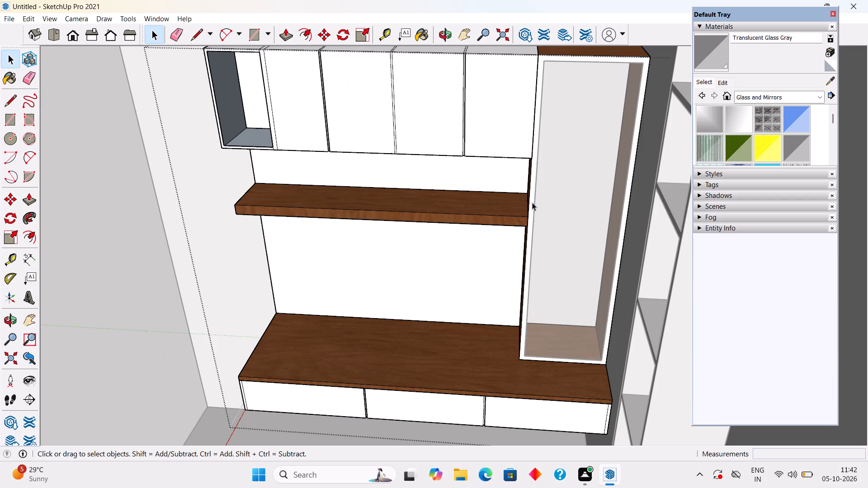
key("p")
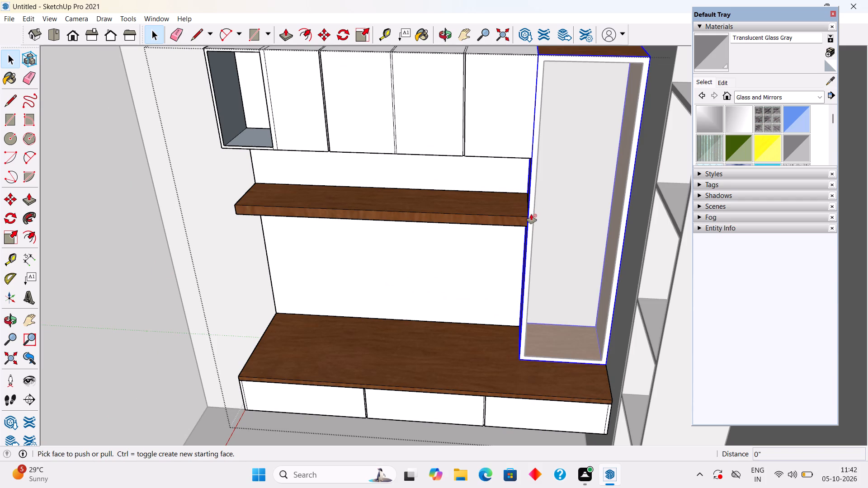
scroll(531, 214, "up", 7)
left_click(531, 214)
key("space")
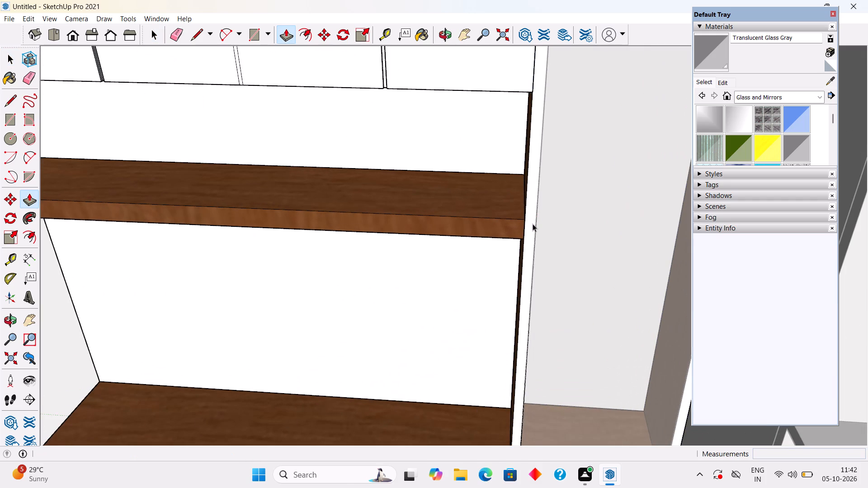
triple_click(533, 224)
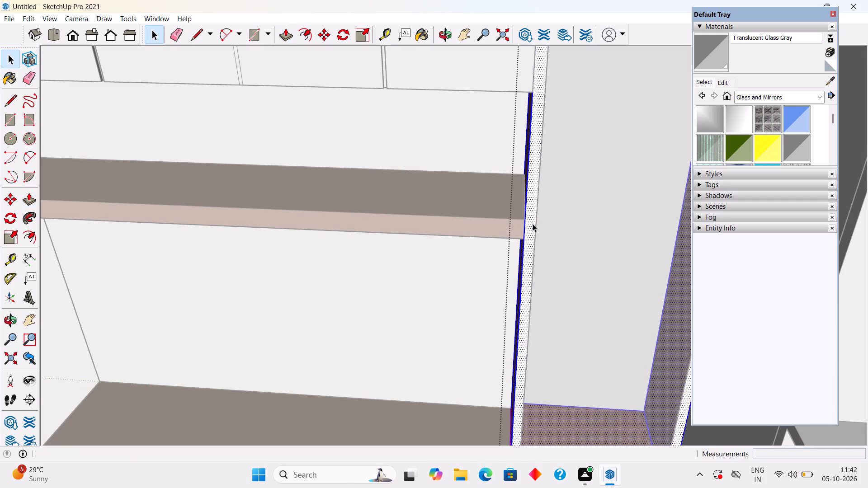
key("p")
left_click(533, 224)
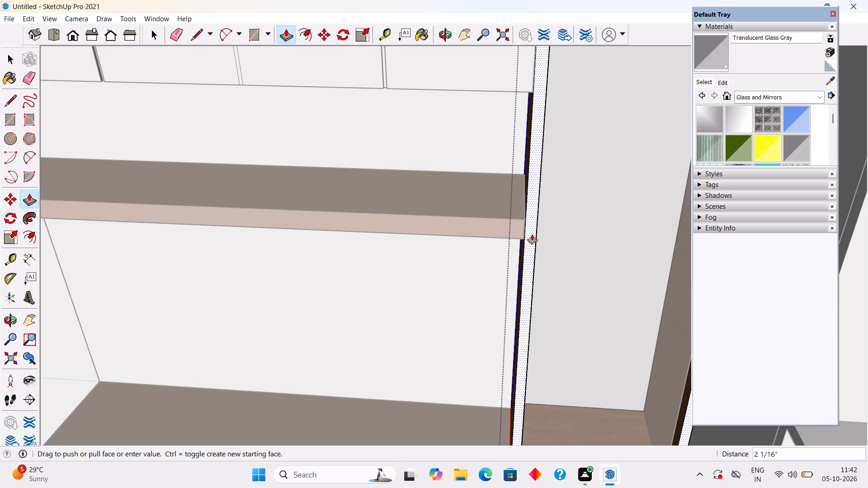
key("period")
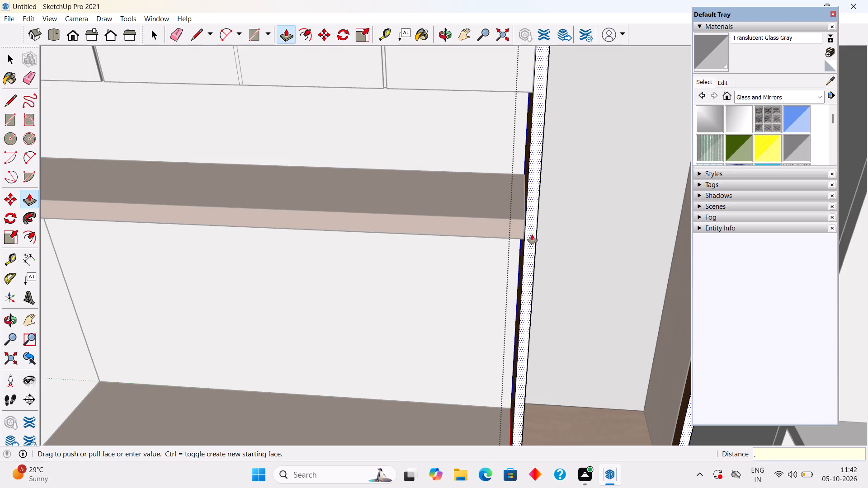
type("3\"")
key("Return")
key("space")
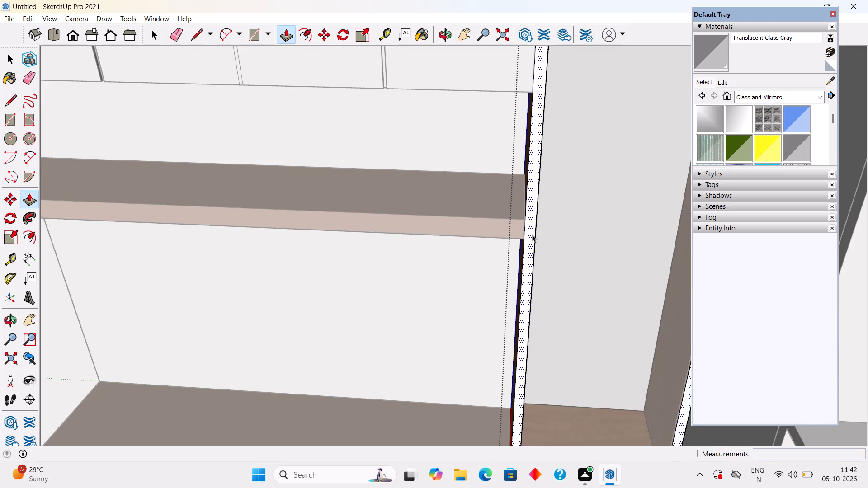
scroll(532, 235, "down", 10)
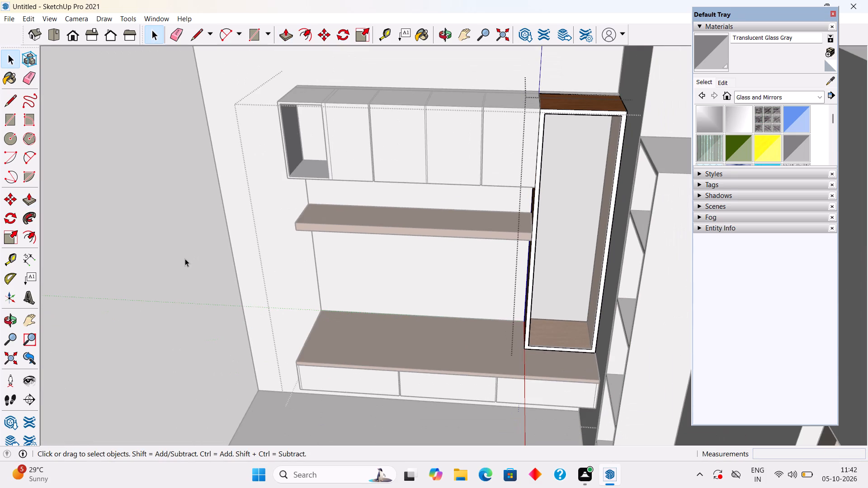
left_click(185, 258)
Inside the wall unit group, draw a rectangle closing the front opening of the open compartment at the end of the upper cabinets.
middle_click_drag(523, 335, 726, 272)
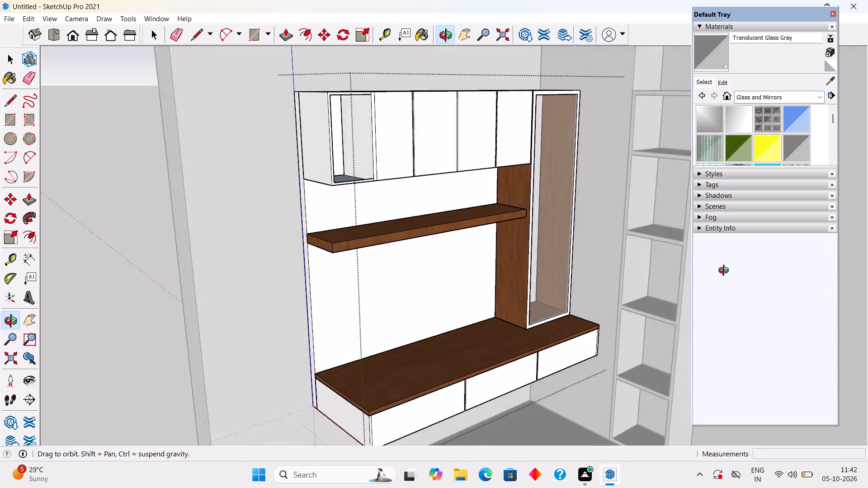
middle_click_drag(726, 272, 528, 294)
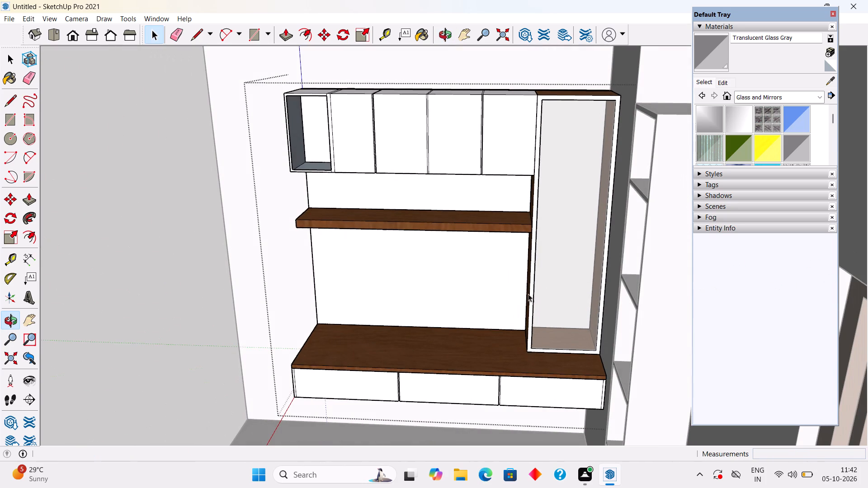
scroll(274, 137, "up", 4)
middle_click_drag(336, 144, 486, 139)
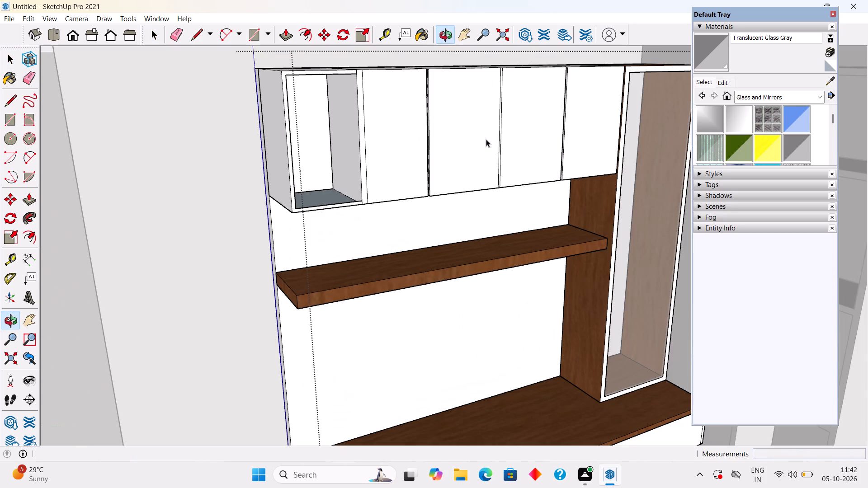
key("r")
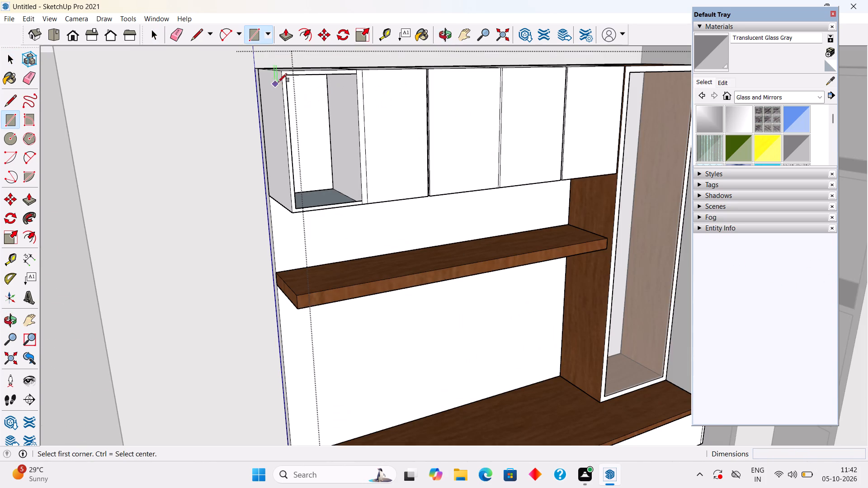
key("space")
left_click(60, 261)
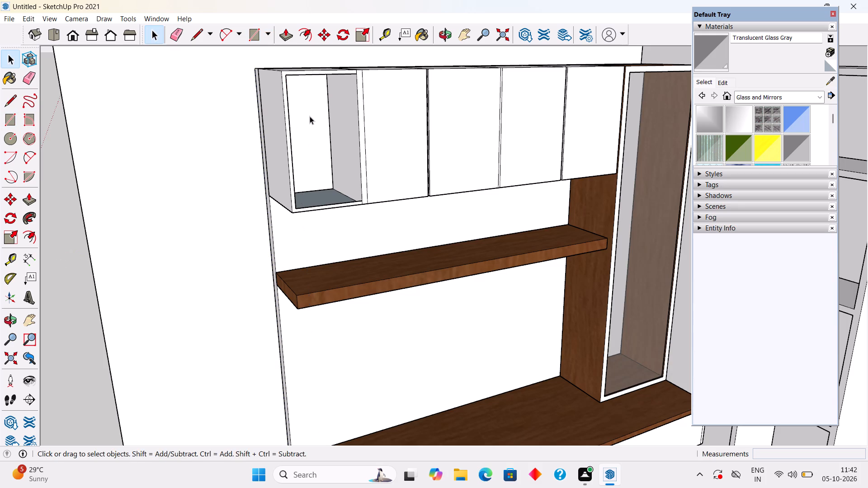
double_click(384, 360)
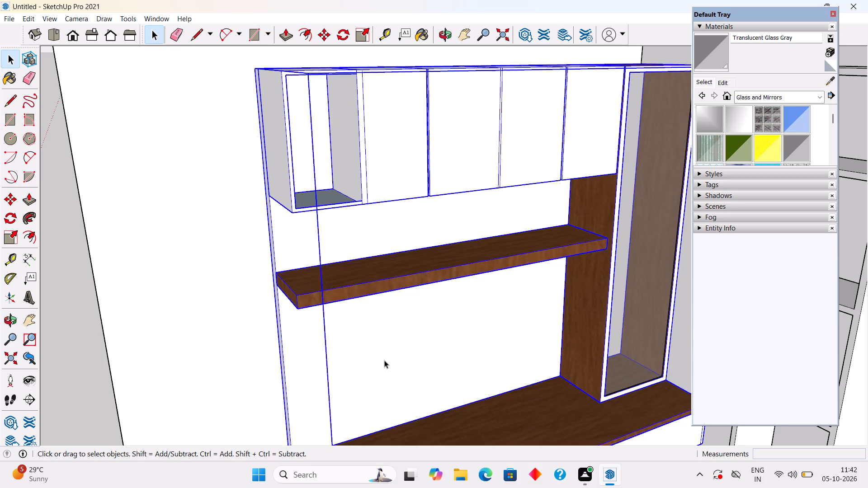
key("r")
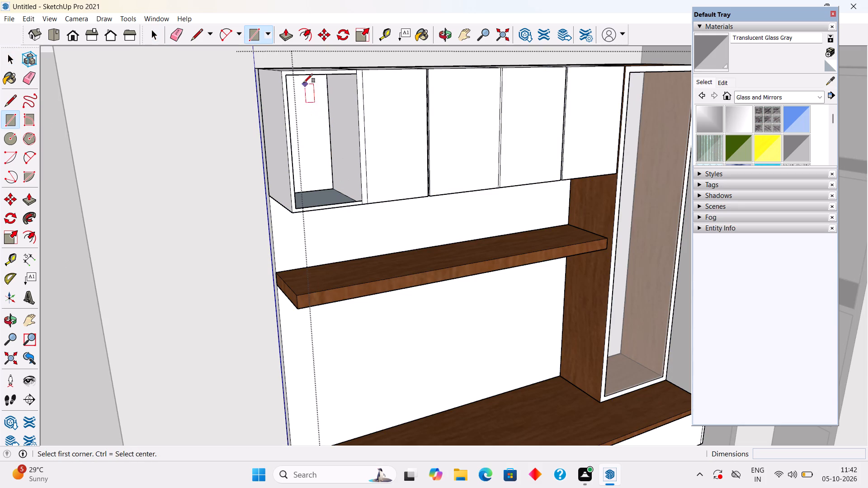
left_click(289, 75)
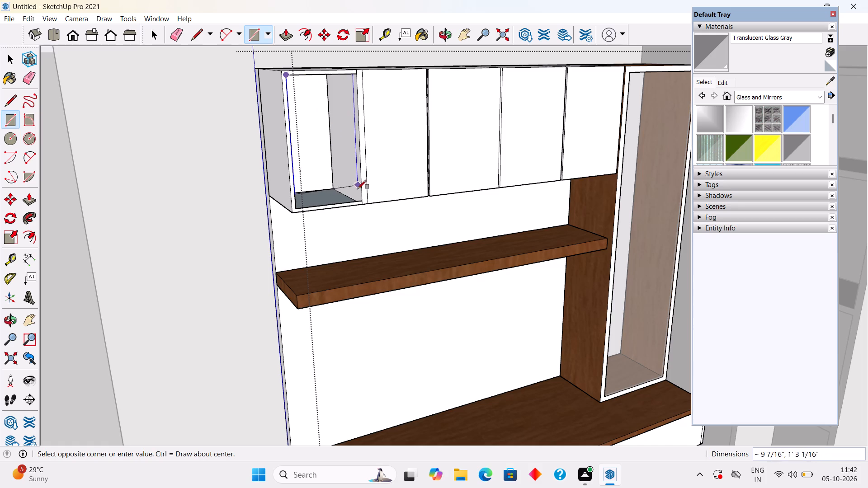
left_click(362, 200)
key("space")
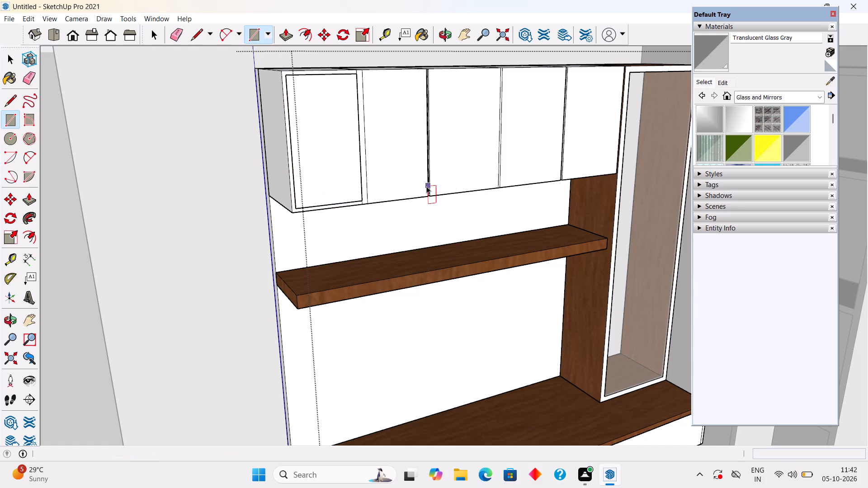
Sample the tall cabinet's Translucent Glass Gray and paint the upper compartment's new front pane with it.
left_click(826, 81)
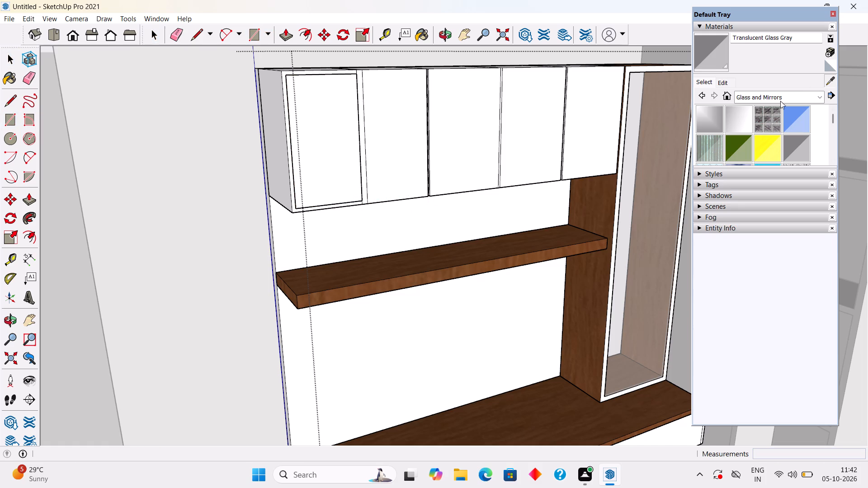
left_click(642, 147)
left_click(316, 156)
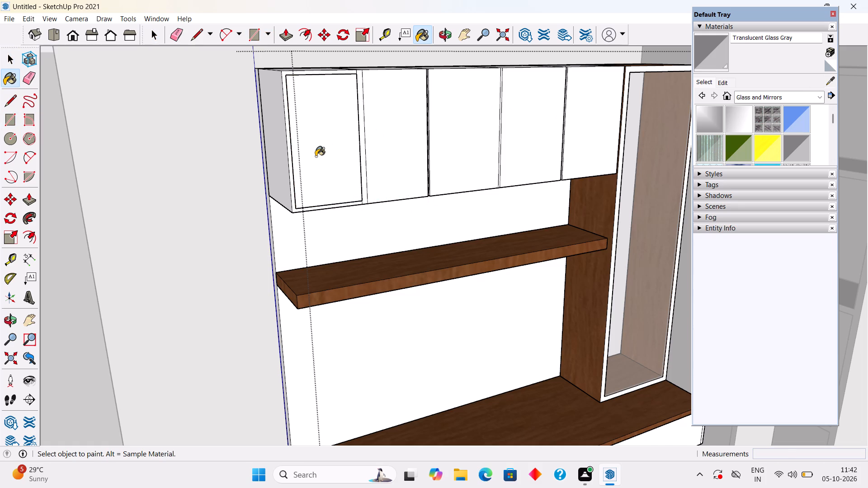
scroll(318, 154, "down", 9)
key("space")
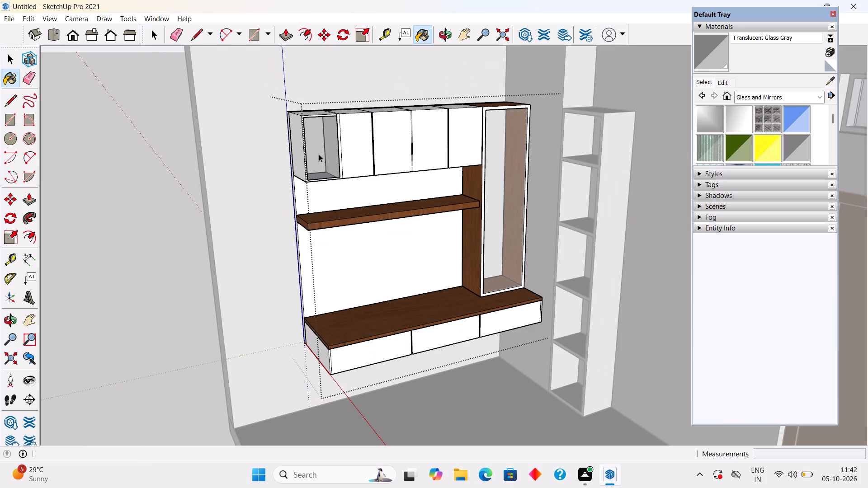
left_click(114, 171)
Draw a 1' by 4' 9" rectangle covering the whole underside of the upper cabinets.
middle_click_drag(386, 182, 309, 176)
scroll(307, 173, "down", 1)
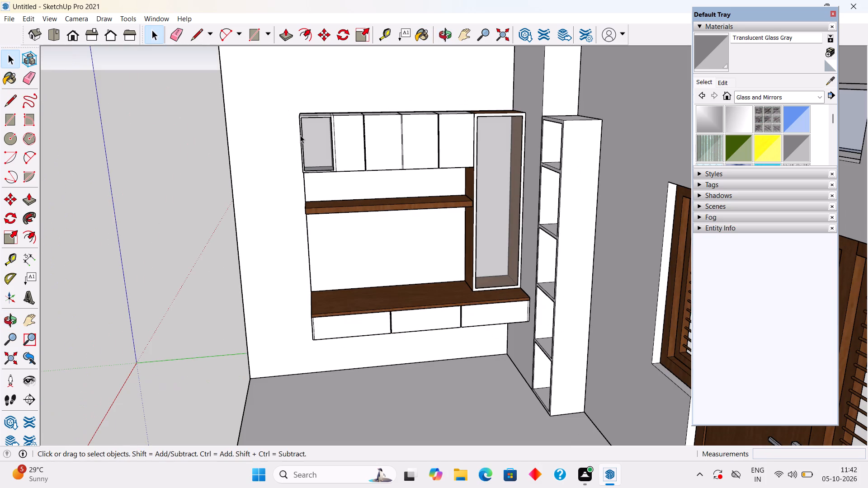
middle_click_drag(395, 223, 425, 93)
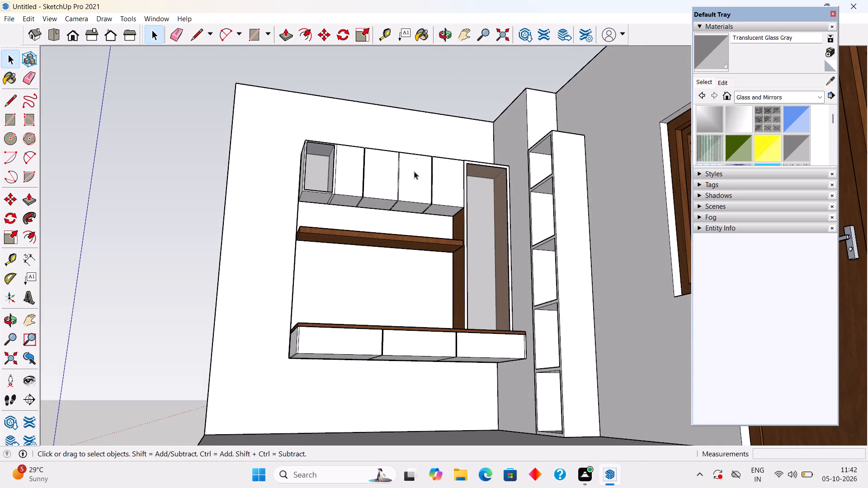
scroll(419, 193, "up", 1)
middle_click_drag(419, 192, 426, 177)
scroll(401, 205, "up", 9)
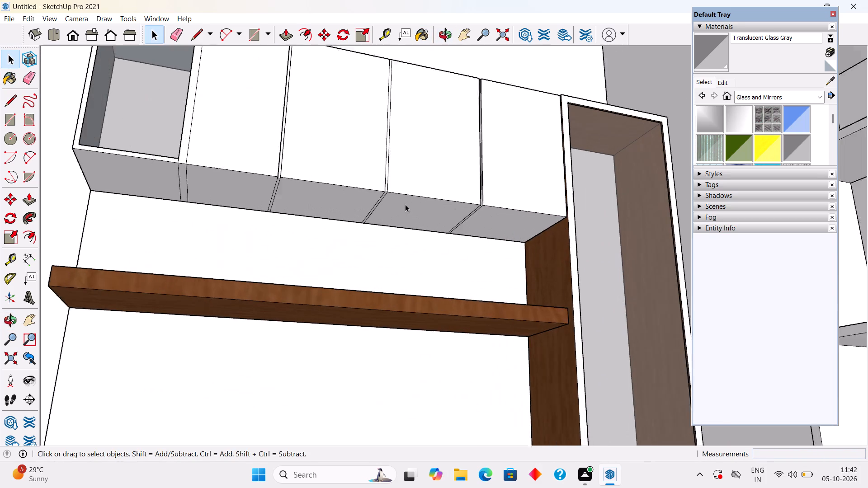
scroll(405, 204, "up", 2)
scroll(418, 159, "down", 3)
middle_click_drag(397, 183, 401, 159)
key("r")
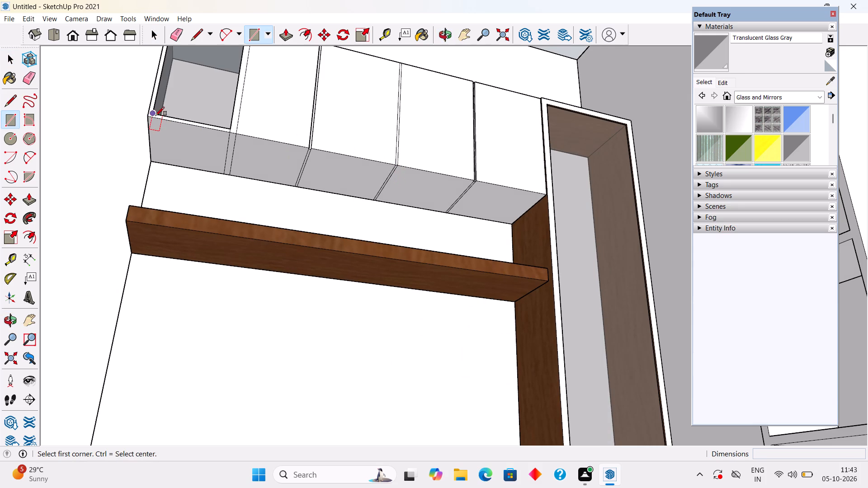
left_click_drag(148, 118, 151, 124)
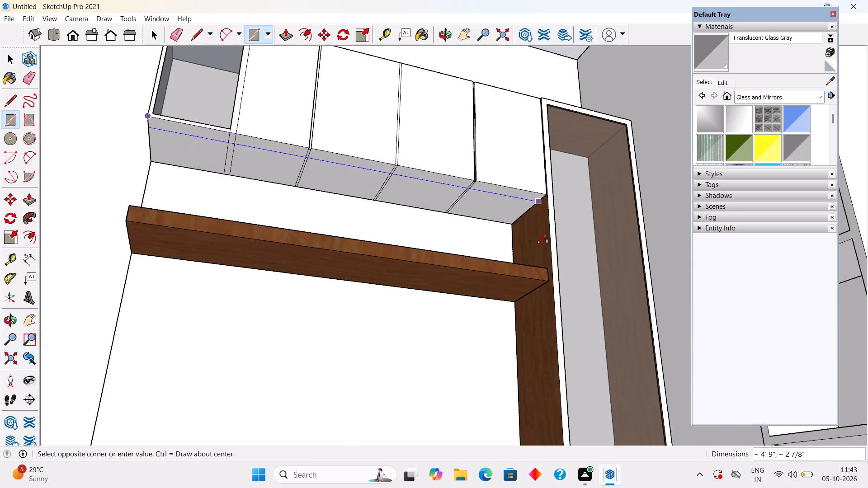
scroll(535, 250, "up", 8)
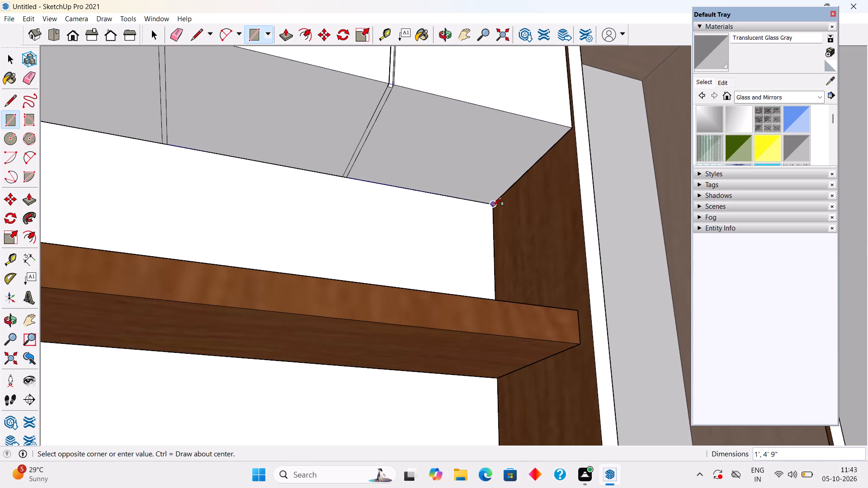
left_click(493, 206)
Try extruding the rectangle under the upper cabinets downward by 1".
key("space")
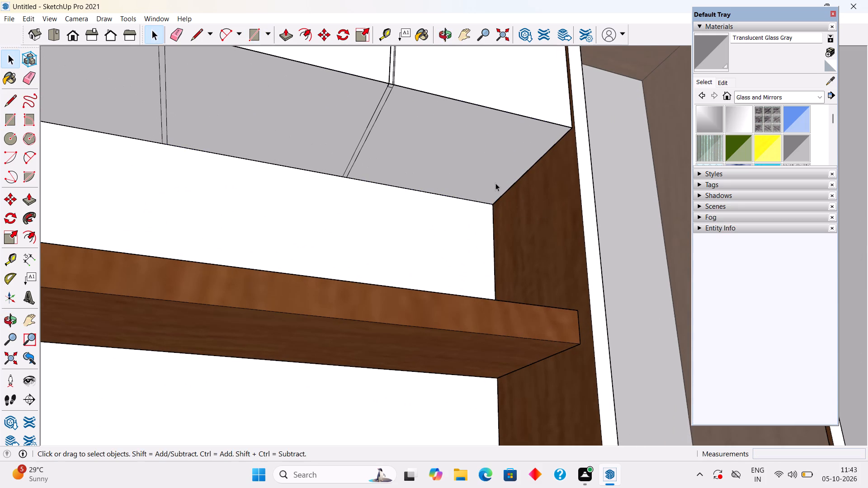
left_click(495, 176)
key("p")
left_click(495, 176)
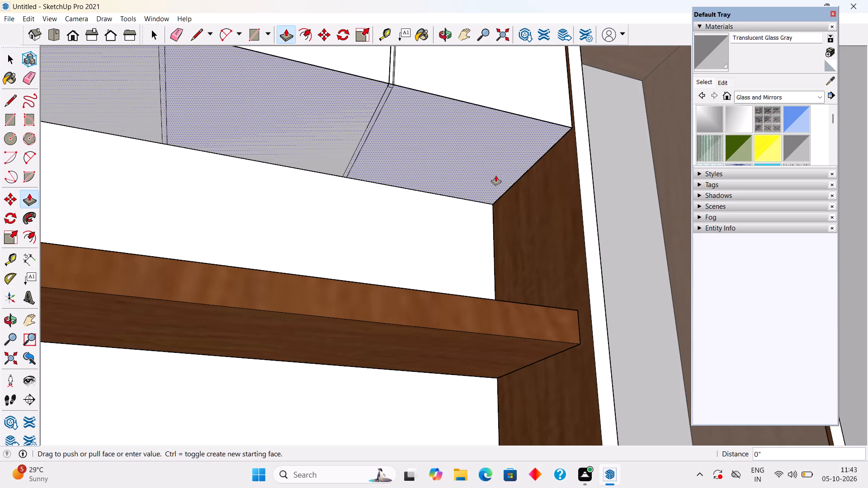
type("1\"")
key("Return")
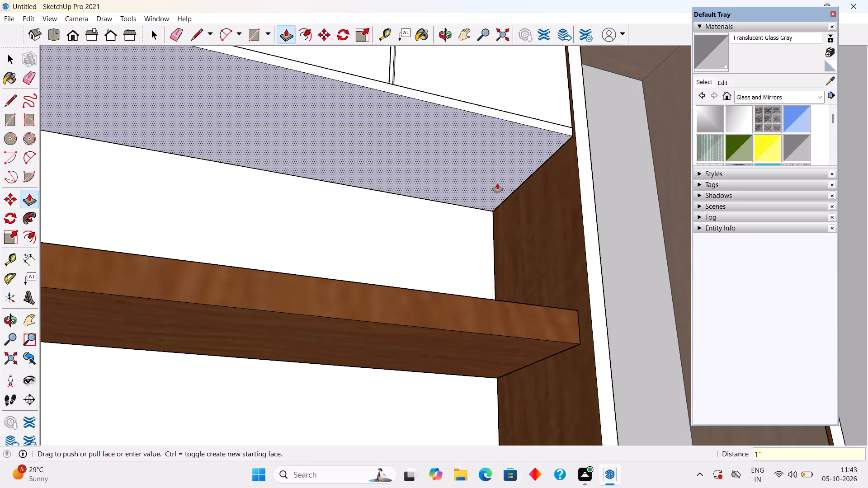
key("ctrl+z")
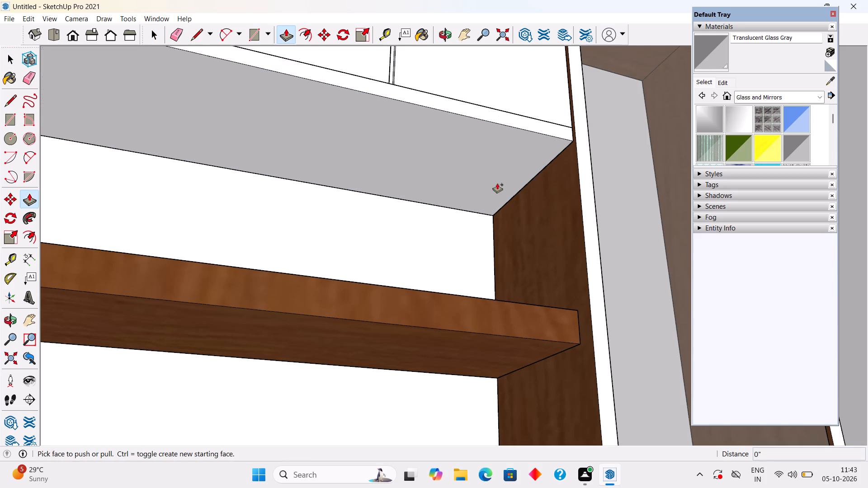
Extrude the rectangle under the upper cabinets downward by .5" to form a thin bottom panel.
left_click(498, 168)
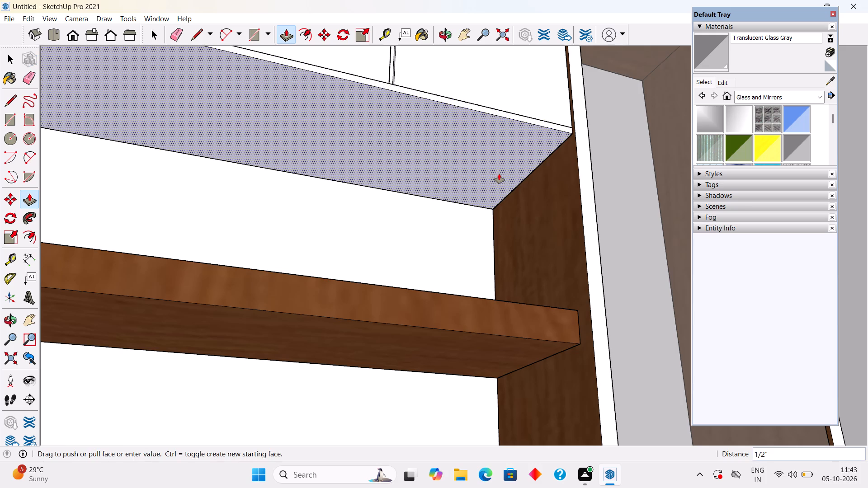
type(".5\"")
key("Return")
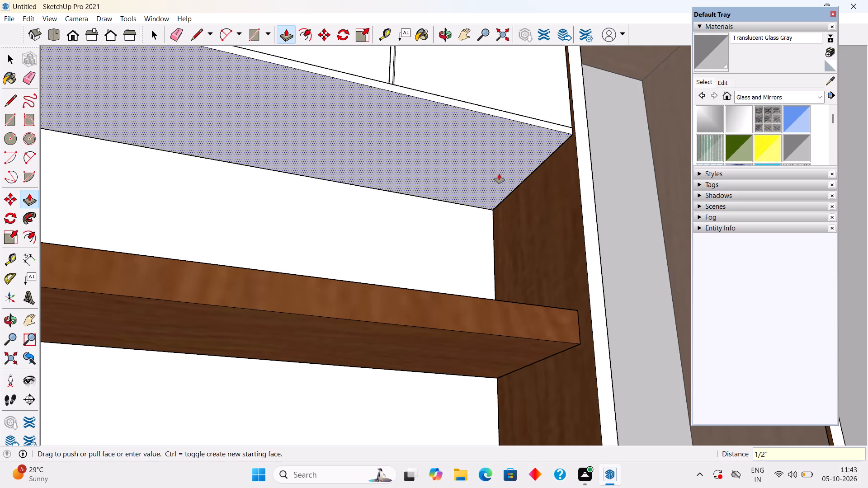
key("space")
Make a group from the whole thin bottom panel beneath the upper cabinets.
triple_click(499, 174)
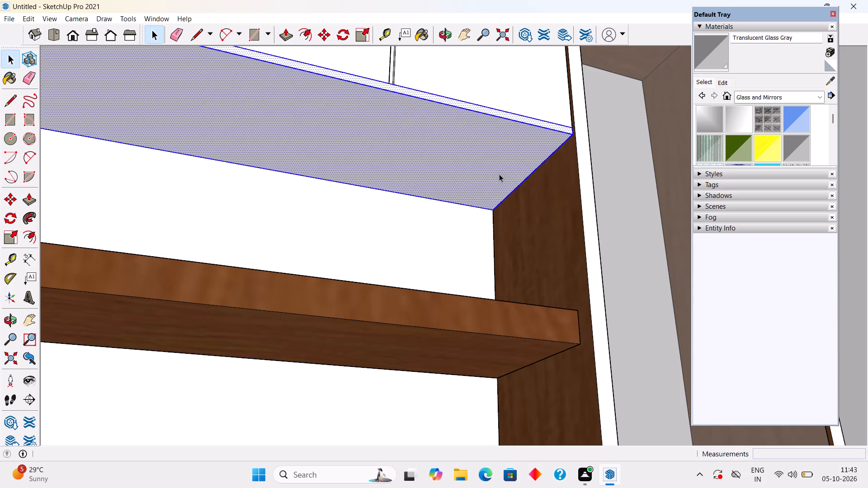
right_click(499, 174)
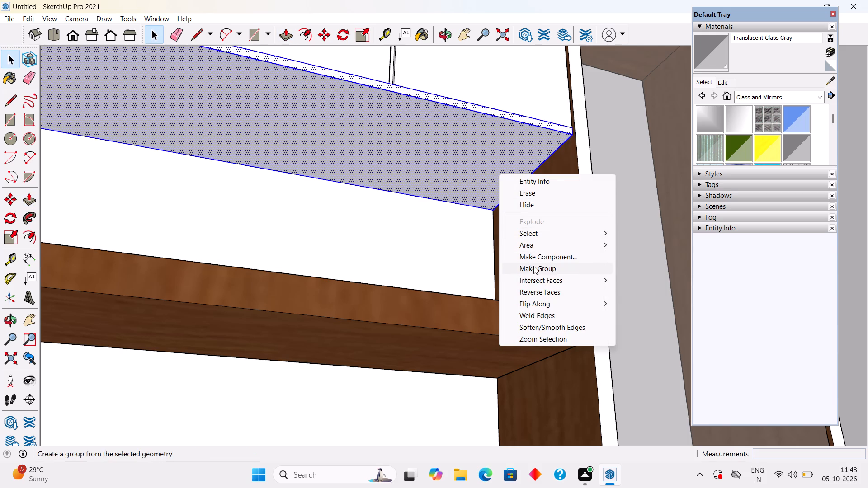
left_click(533, 266)
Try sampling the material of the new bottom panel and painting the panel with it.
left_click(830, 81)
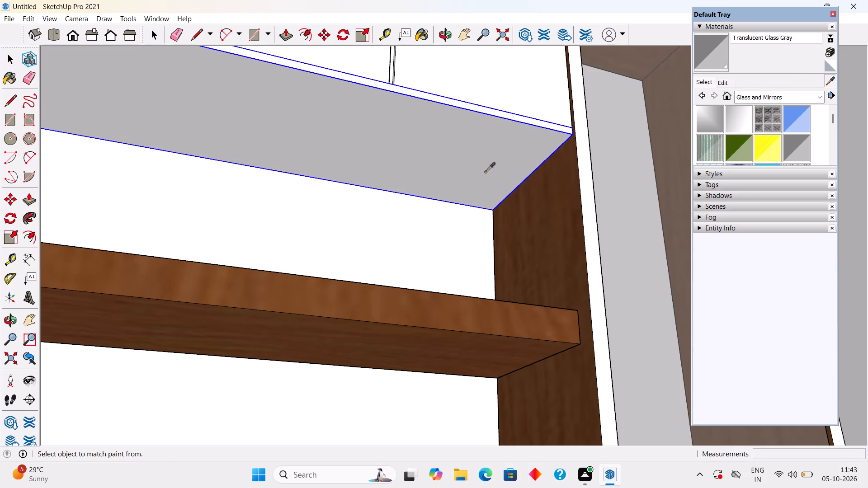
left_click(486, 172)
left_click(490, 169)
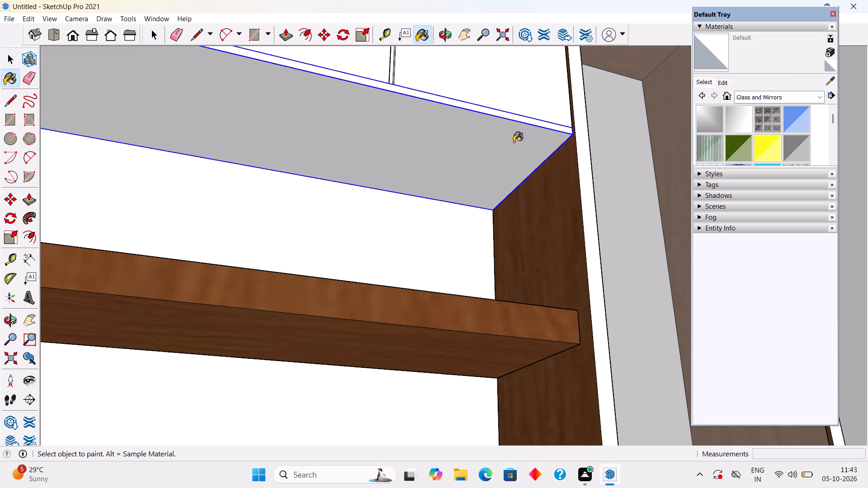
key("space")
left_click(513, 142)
Sample Wood Veneer 01 from the floating shelf and paint the bottom panel under the upper cabinets with it.
scroll(513, 142, "down", 14)
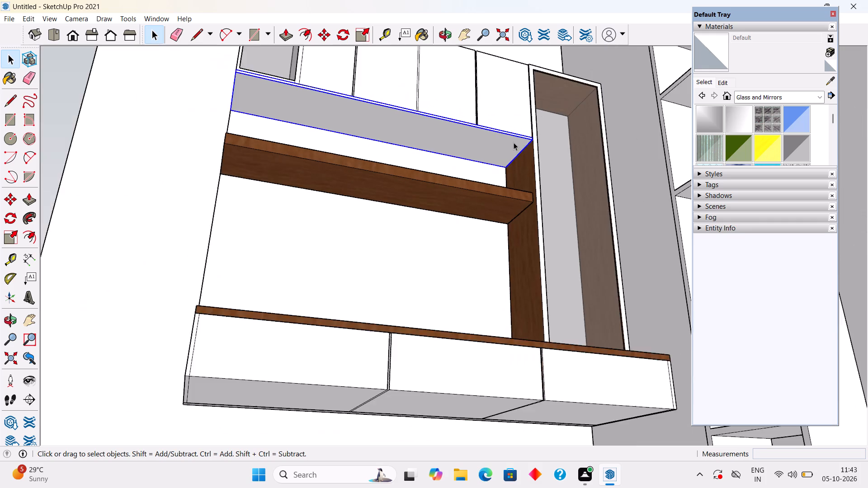
middle_click_drag(514, 144, 502, 258)
left_click(81, 234)
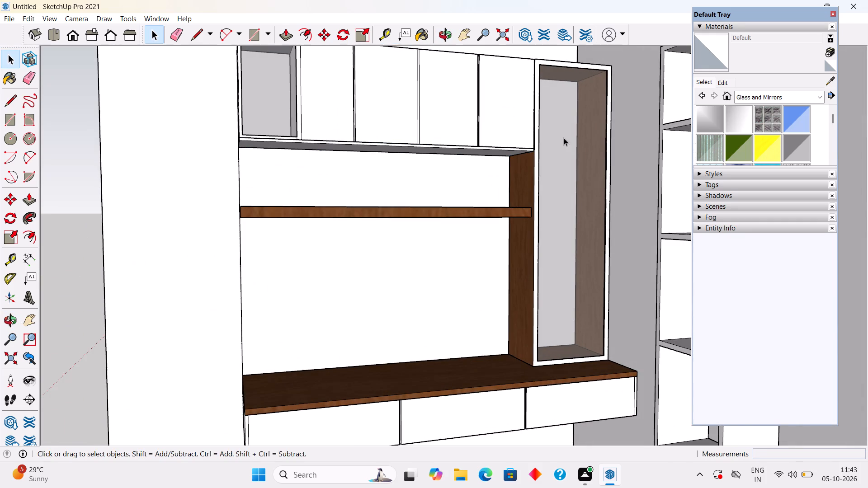
middle_click_drag(564, 138, 584, 52)
left_click(829, 79)
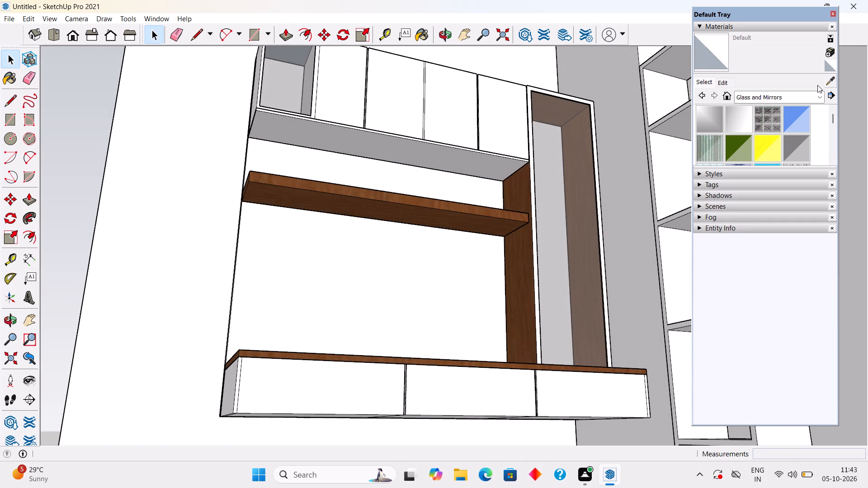
left_click(482, 219)
left_click(488, 159)
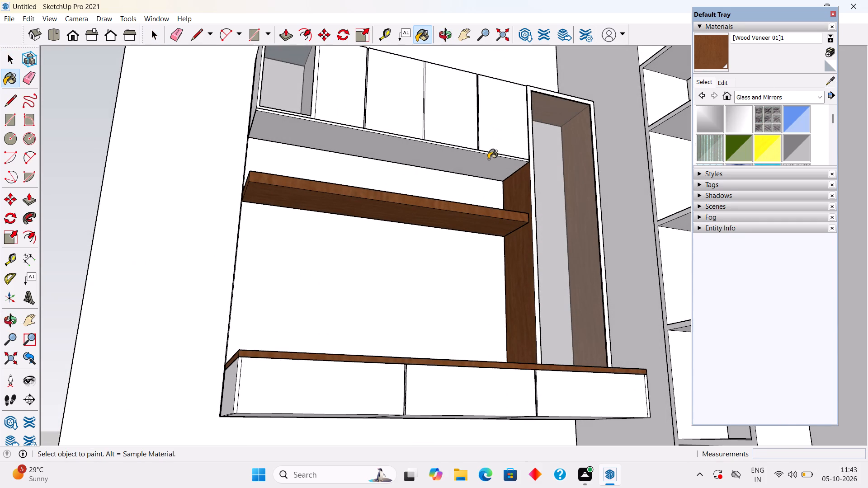
key("space")
Examine the wall unit from above, the front and below, including its veneered bottom panel and shelf.
middle_click_drag(490, 158, 487, 306)
scroll(487, 225, "down", 1)
key("space")
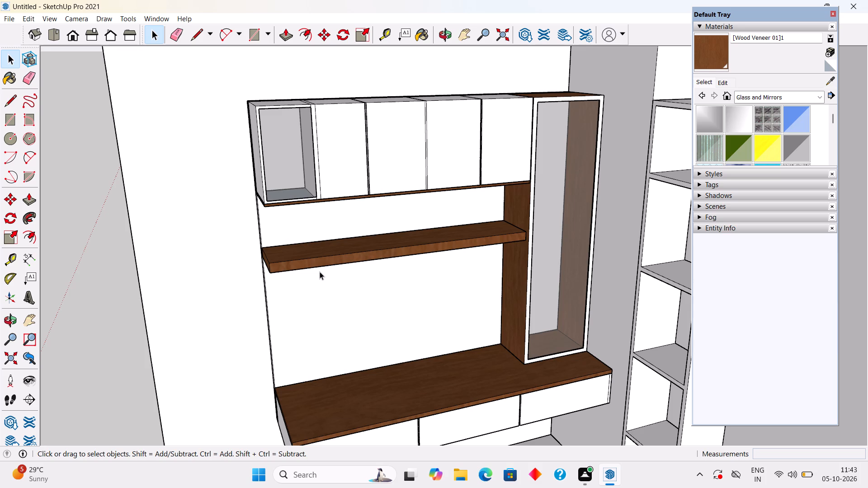
middle_click_drag(286, 211, 181, 242)
left_click(105, 193)
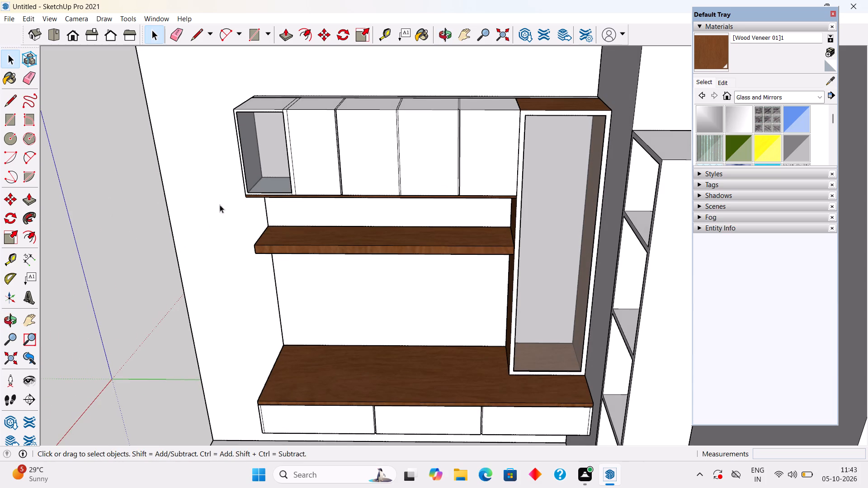
middle_click_drag(330, 213, 368, 143)
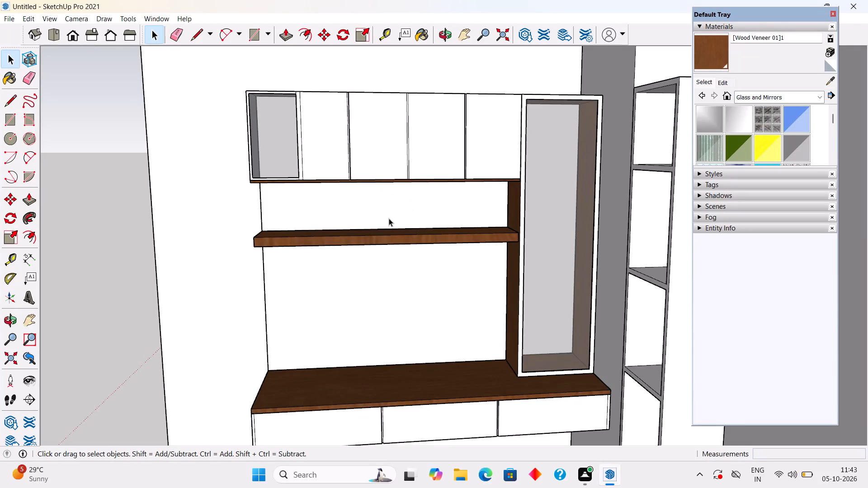
scroll(377, 269, "up", 1)
middle_click_drag(377, 269, 378, 267)
middle_click_drag(378, 267, 405, 199)
middle_click_drag(396, 257, 366, 236)
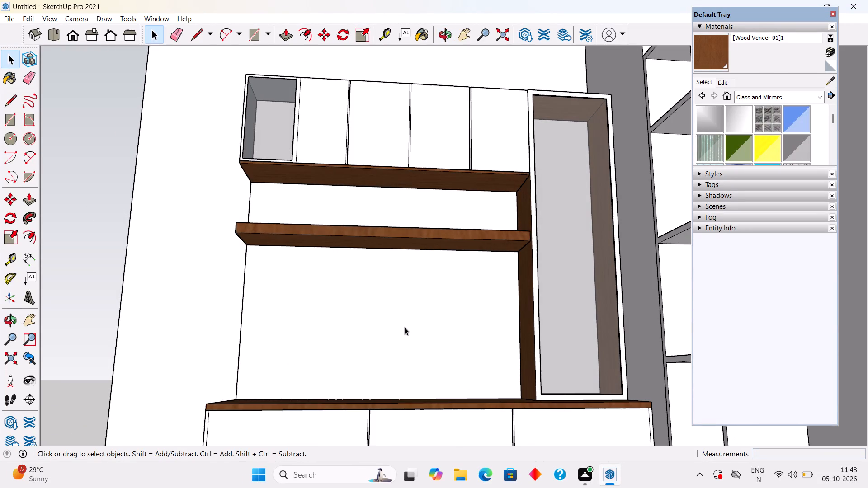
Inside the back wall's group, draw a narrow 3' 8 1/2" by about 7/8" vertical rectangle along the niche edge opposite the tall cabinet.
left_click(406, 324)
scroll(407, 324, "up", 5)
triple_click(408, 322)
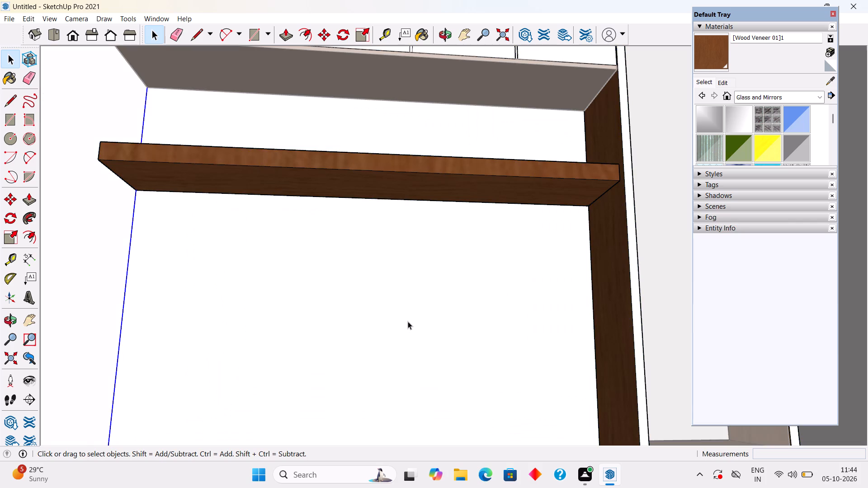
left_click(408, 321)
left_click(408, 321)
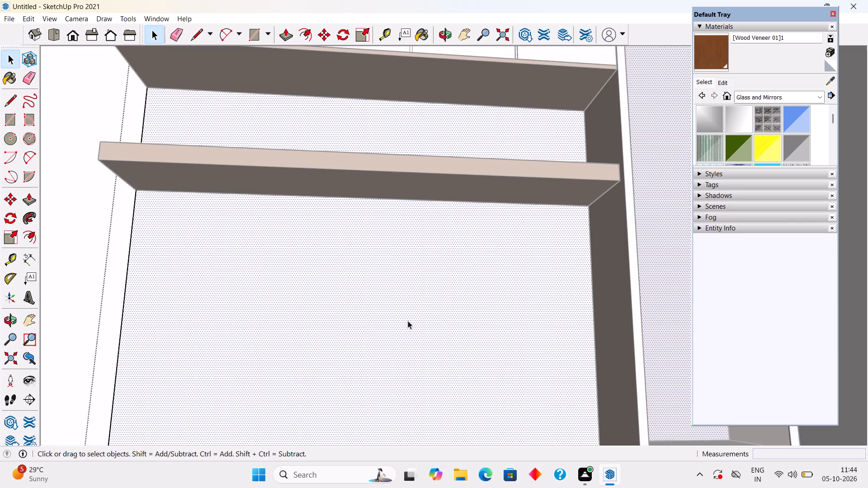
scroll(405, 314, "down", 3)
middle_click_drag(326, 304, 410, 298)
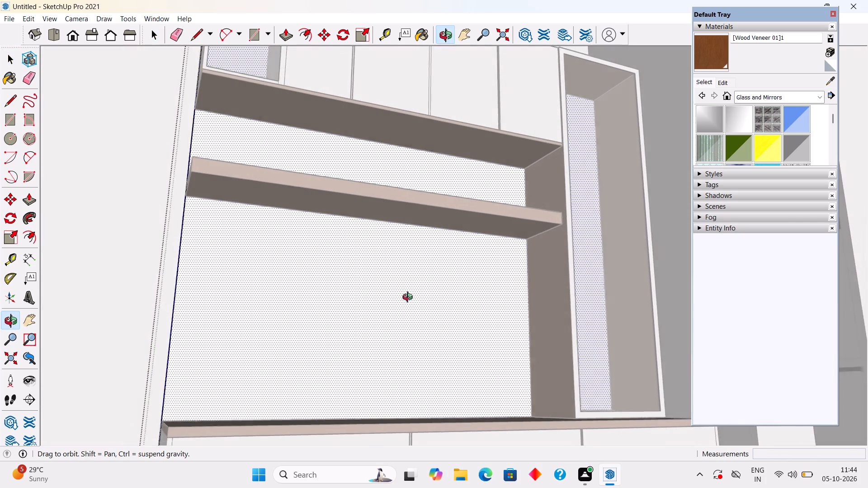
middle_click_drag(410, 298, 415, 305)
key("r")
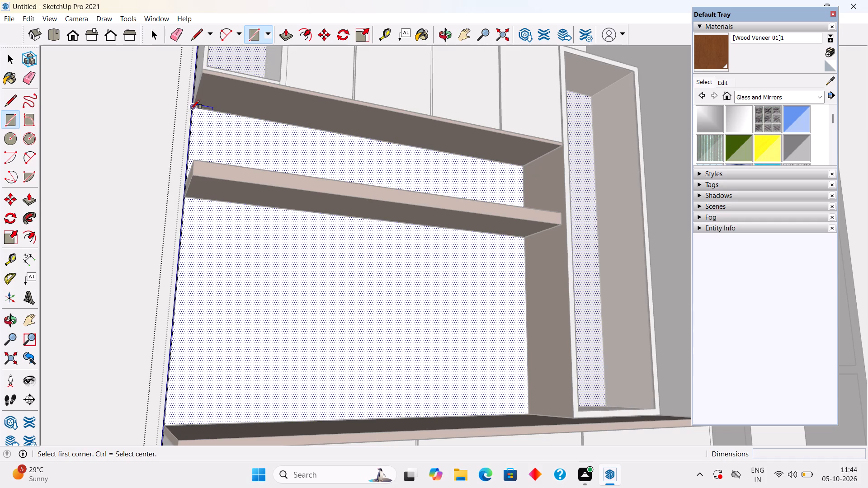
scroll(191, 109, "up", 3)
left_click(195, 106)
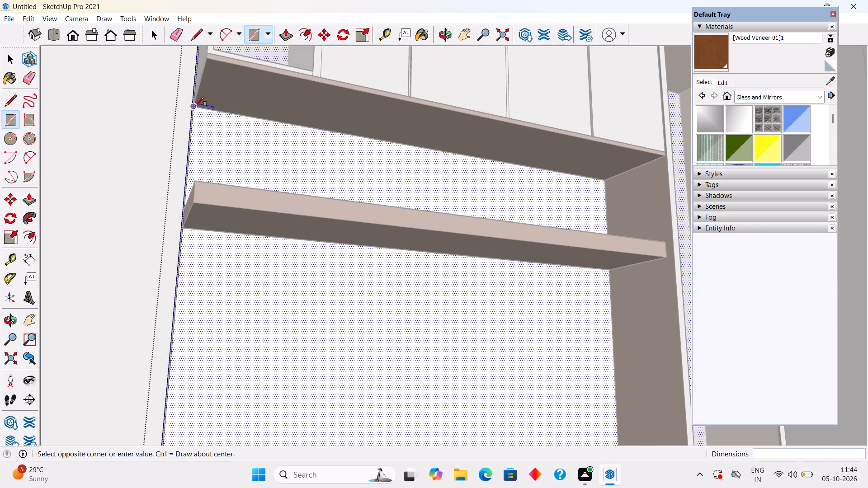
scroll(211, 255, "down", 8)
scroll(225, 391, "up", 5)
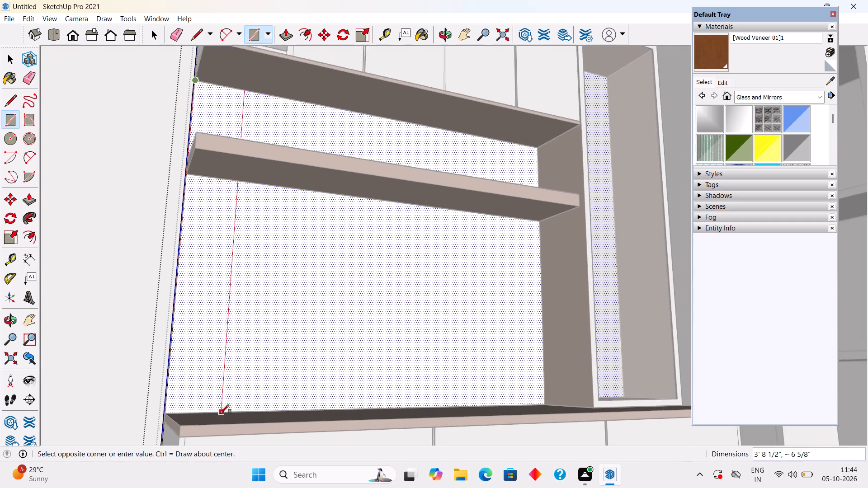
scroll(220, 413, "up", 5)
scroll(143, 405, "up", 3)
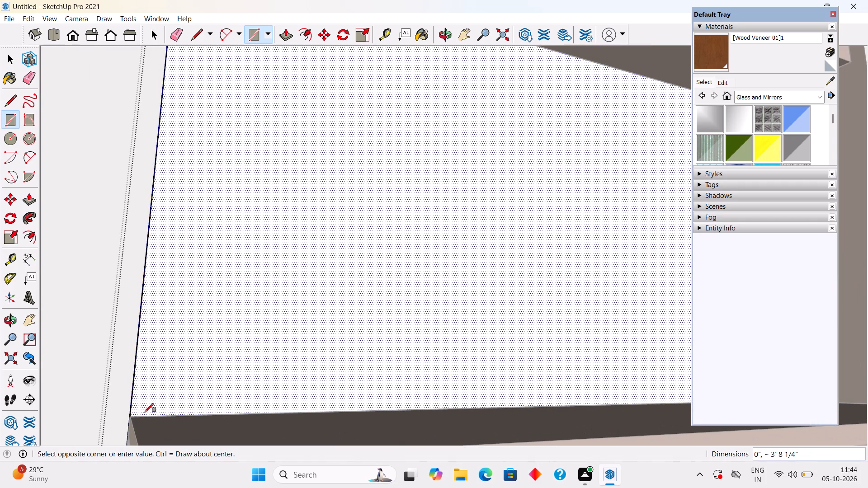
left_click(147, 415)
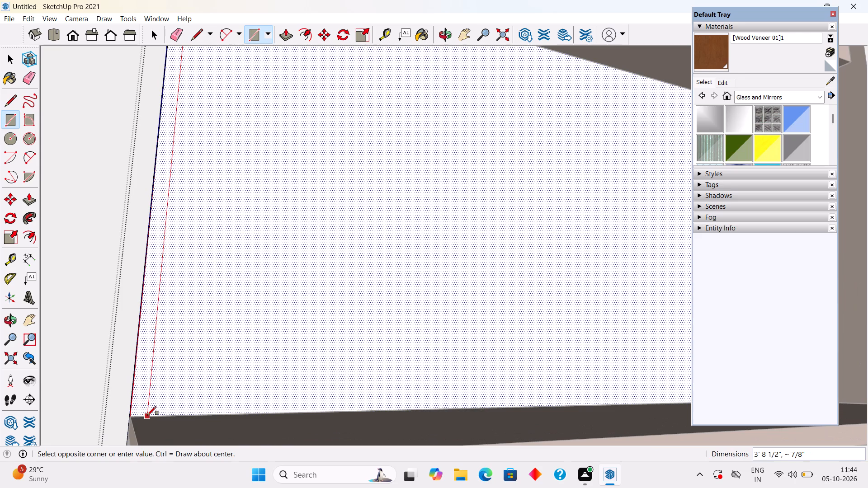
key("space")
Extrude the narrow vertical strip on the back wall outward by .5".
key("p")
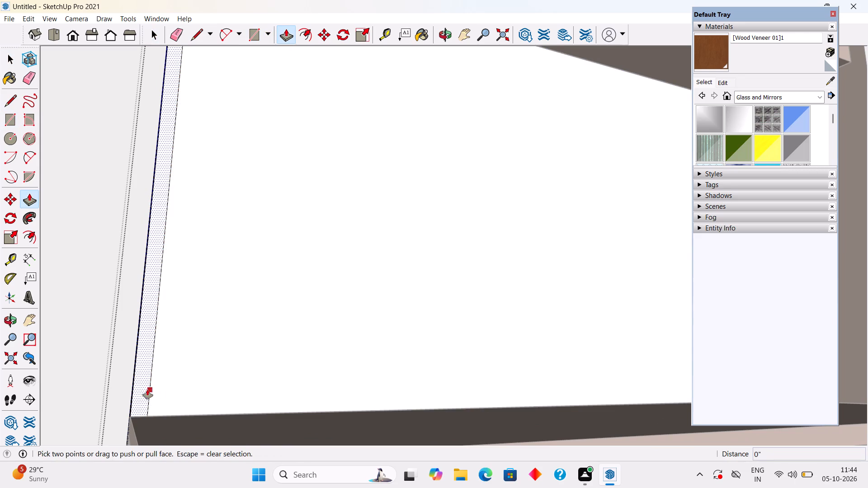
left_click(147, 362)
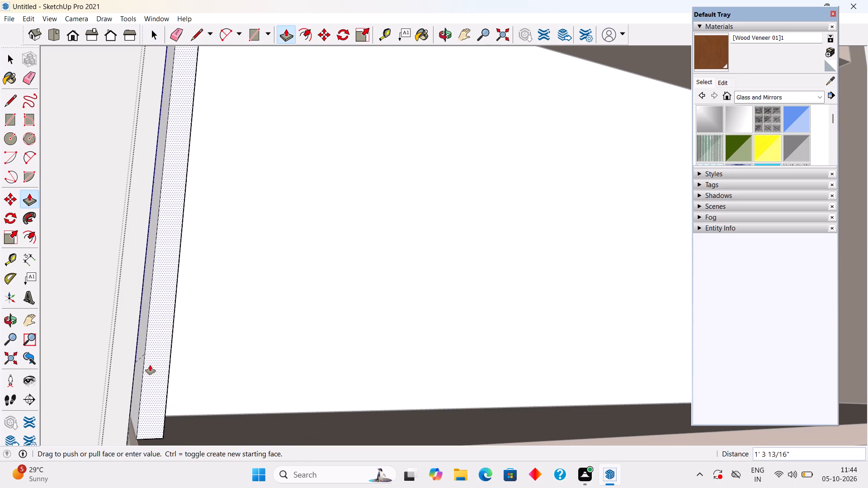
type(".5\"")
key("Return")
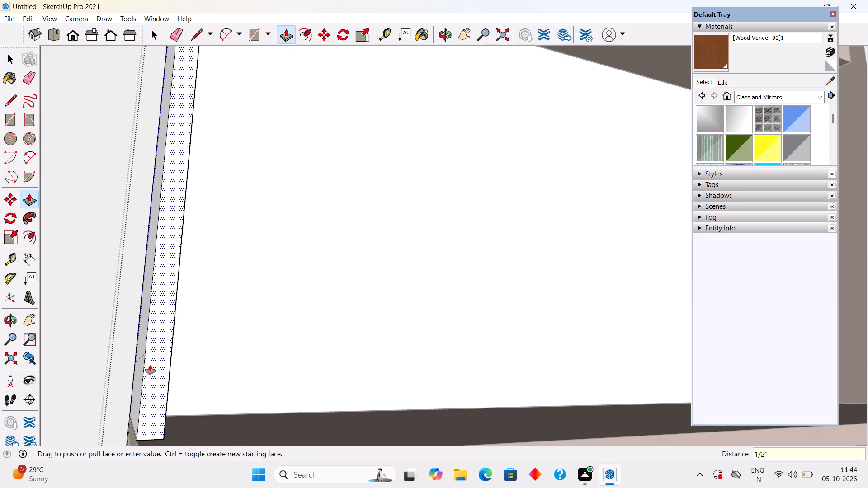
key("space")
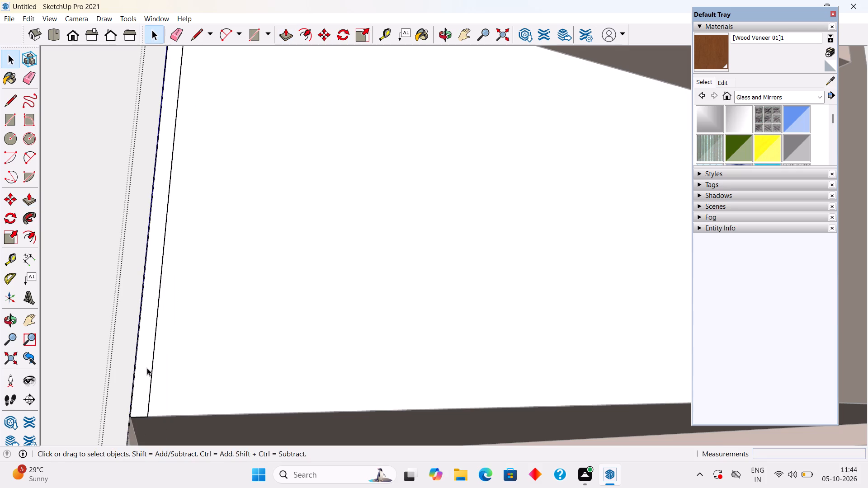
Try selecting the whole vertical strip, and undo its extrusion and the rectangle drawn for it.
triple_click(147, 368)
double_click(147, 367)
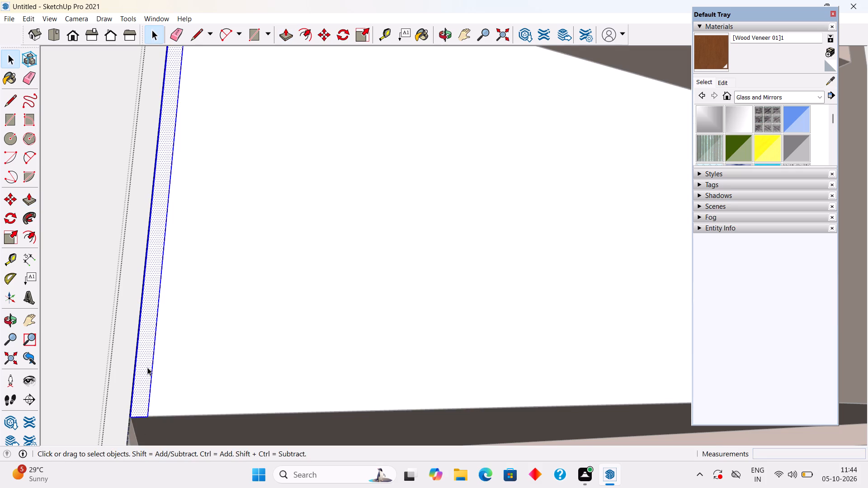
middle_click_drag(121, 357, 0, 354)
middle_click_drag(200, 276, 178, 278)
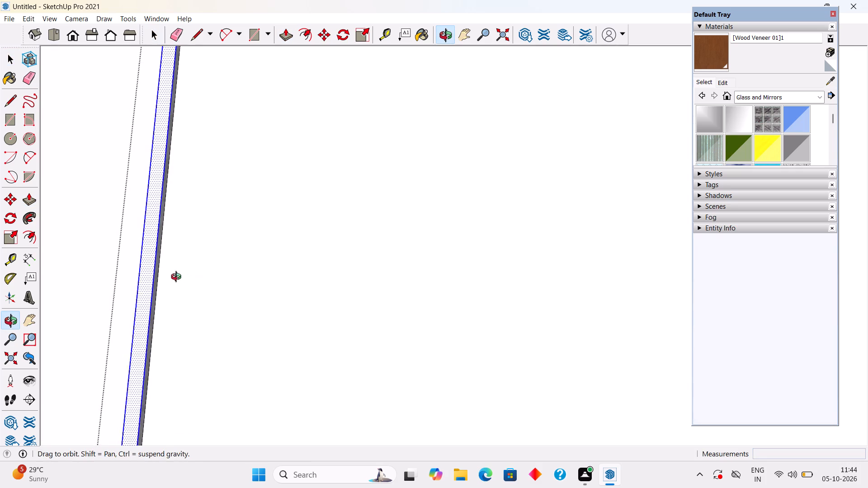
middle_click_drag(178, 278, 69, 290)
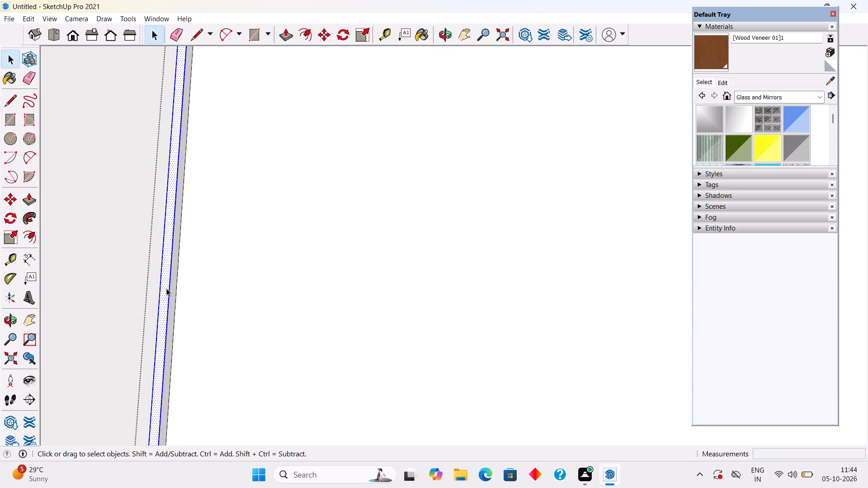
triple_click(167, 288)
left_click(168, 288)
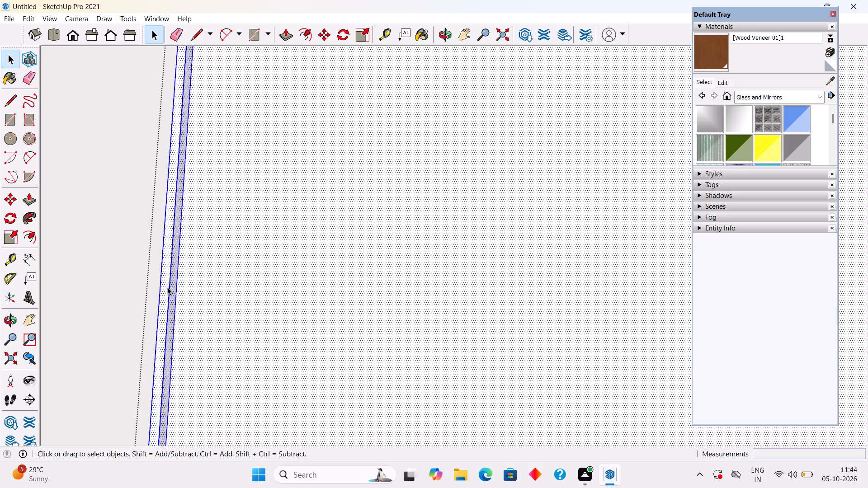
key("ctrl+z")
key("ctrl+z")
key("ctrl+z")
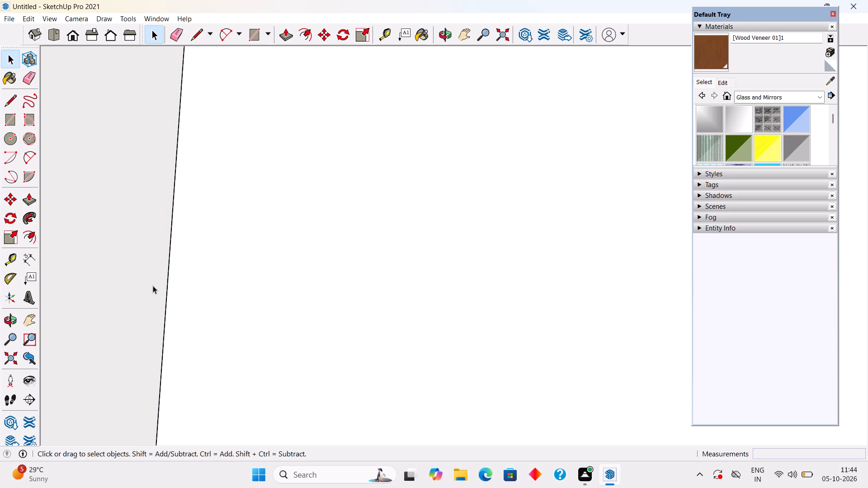
Outside the back wall's group, draw a vertical rectangle about 3' 8 5/16" by 1 9/16" along the niche edge opposite the tall cabinet.
scroll(197, 274, "down", 16)
middle_click_drag(274, 296, 385, 339)
scroll(385, 339, "down", 2)
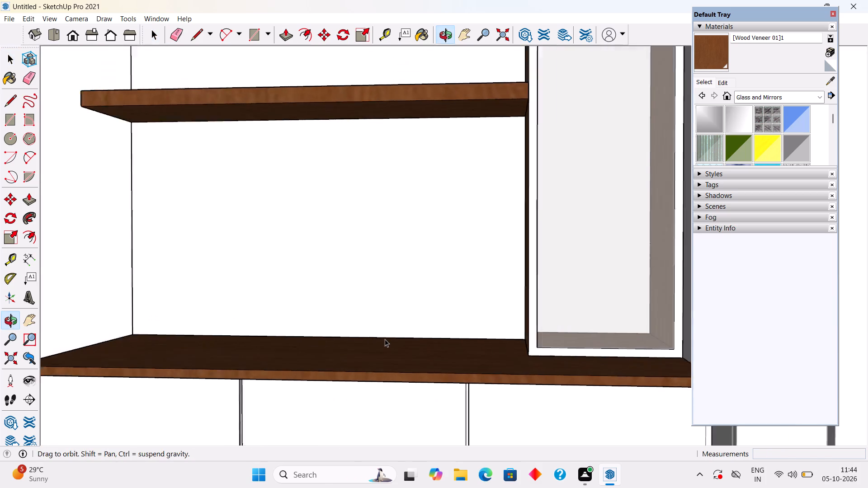
scroll(385, 339, "down", 12)
scroll(283, 239, "up", 7)
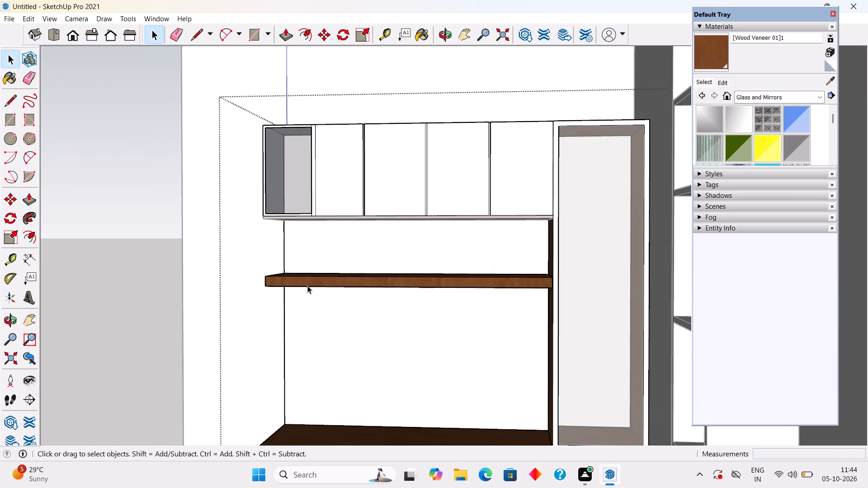
scroll(307, 286, "up", 3)
scroll(267, 211, "up", 1)
middle_click_drag(267, 208, 291, 156)
left_click(57, 185)
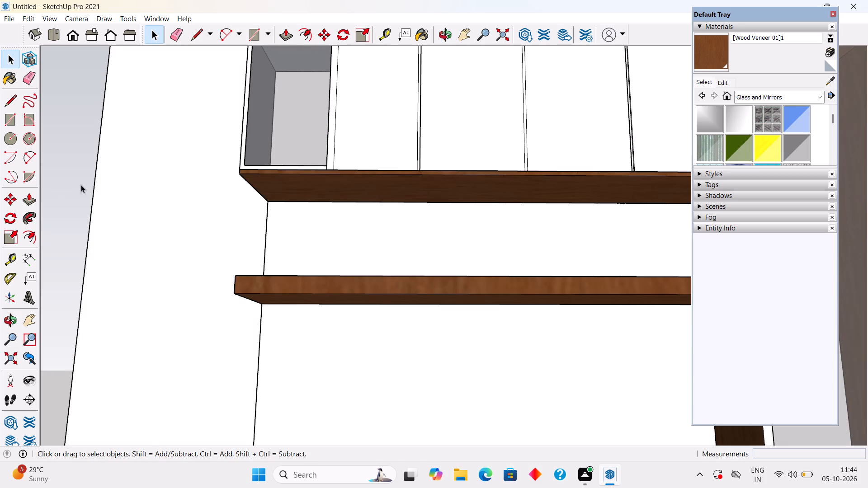
key("r")
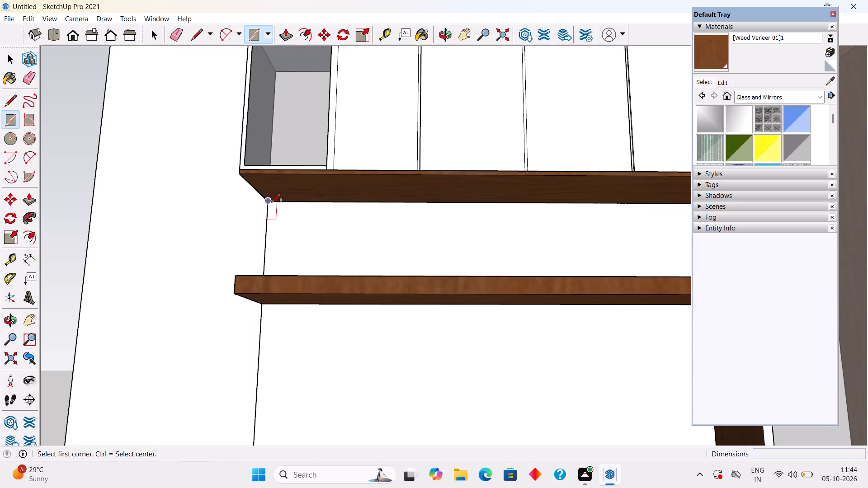
left_click(271, 203)
scroll(311, 266, "down", 11)
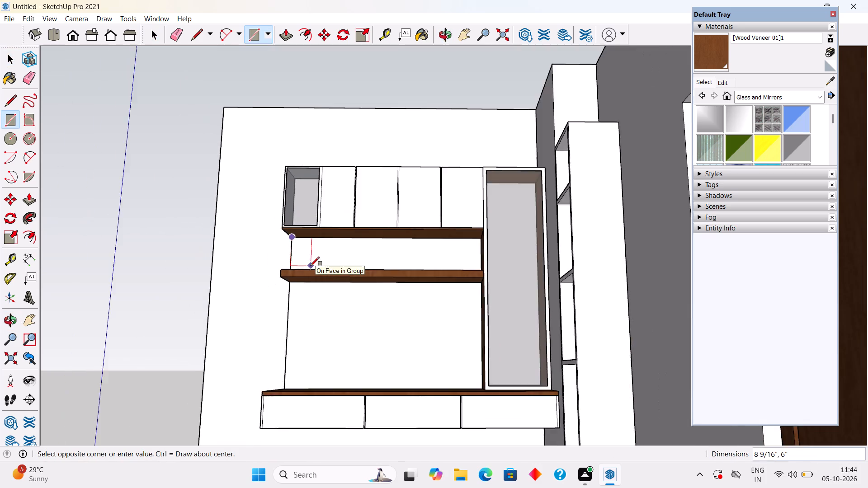
scroll(314, 342, "up", 6)
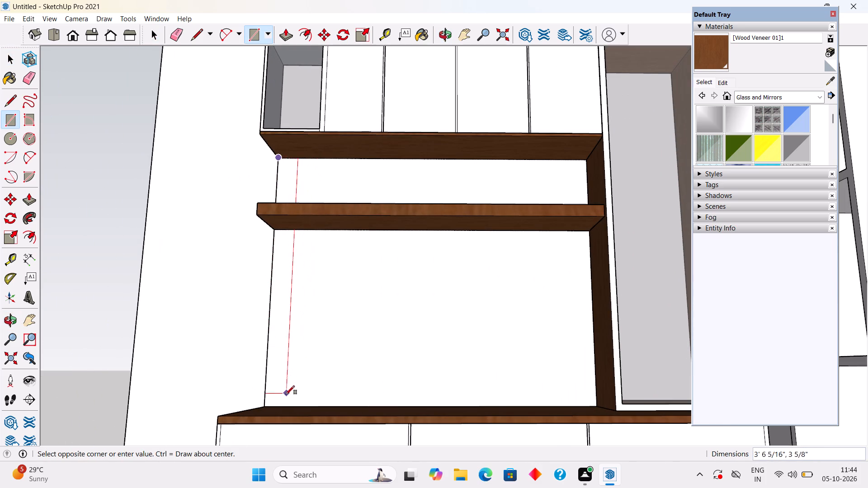
scroll(284, 399, "up", 12)
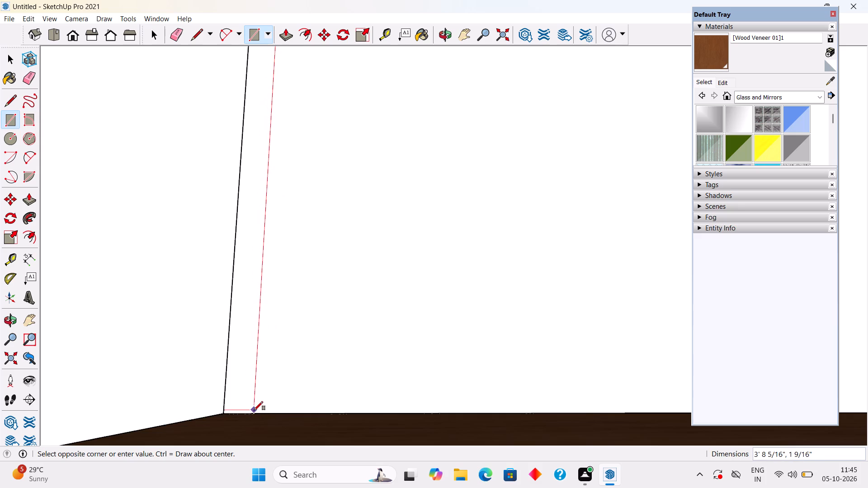
left_click(253, 415)
key("space")
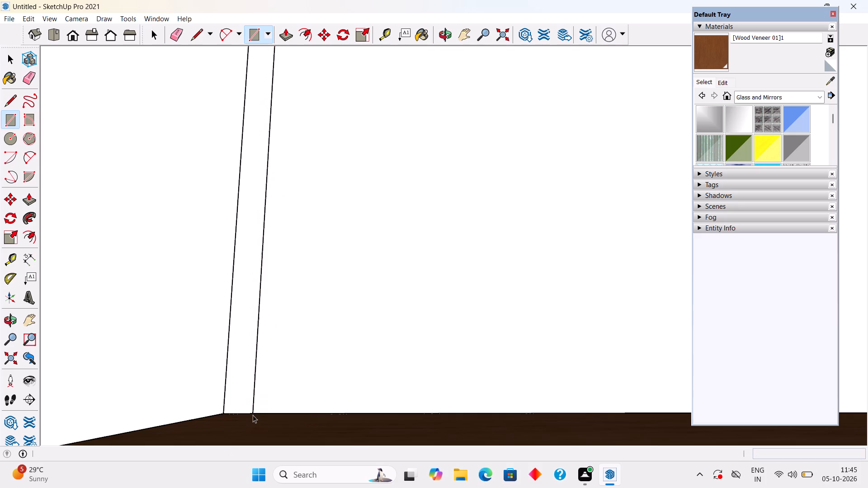
Extrude the narrow vertical rectangle outward from the back wall by 1".
left_click(250, 394)
key("p")
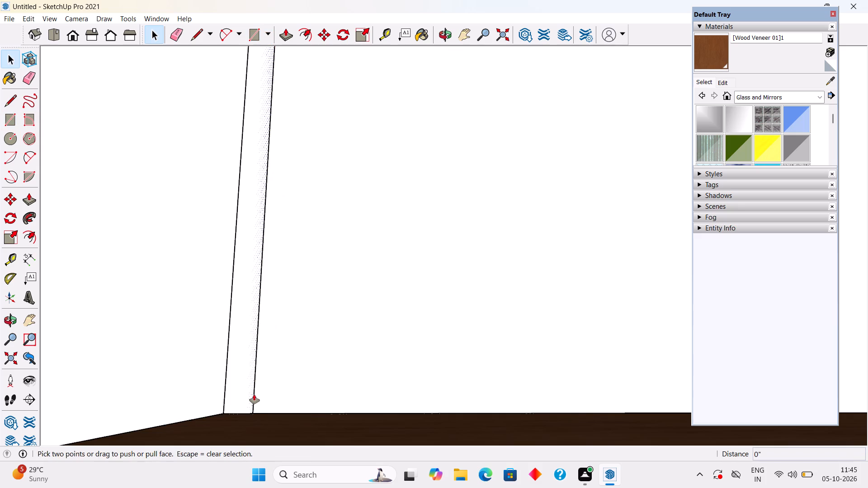
left_click(254, 394)
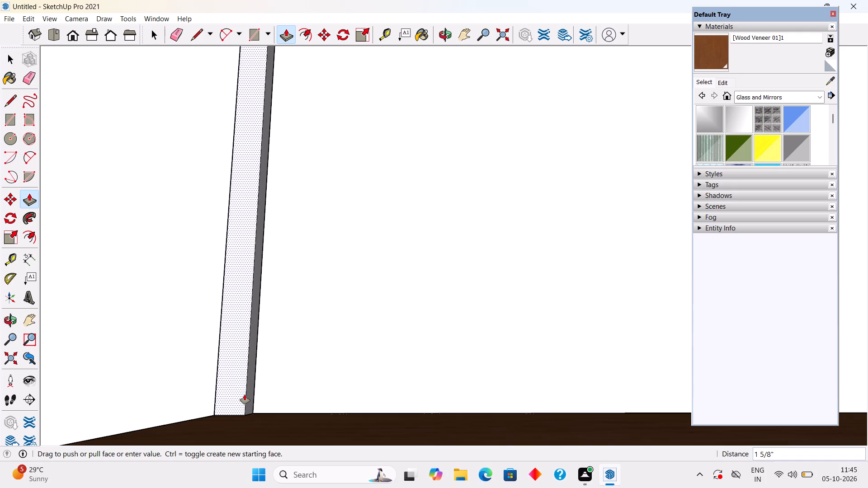
type("1\"")
key("Return")
key("space")
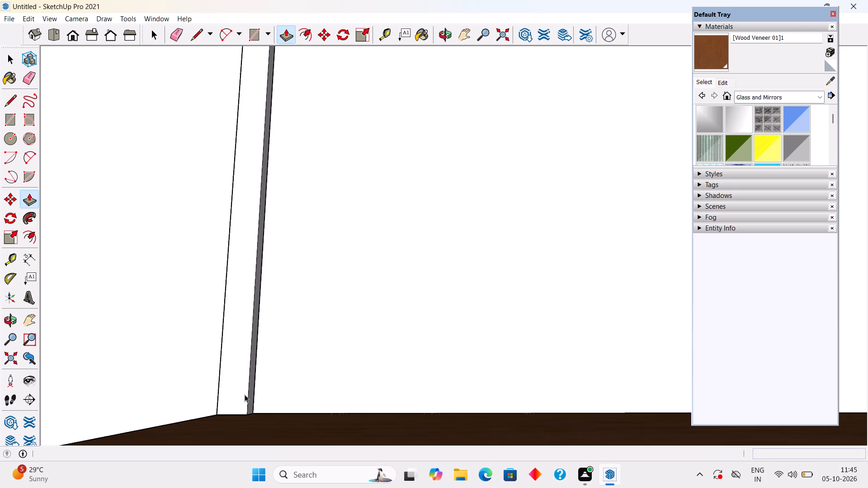
Select the whole extruded vertical strip and make it a group.
left_click(245, 394)
double_click(245, 394)
right_click(245, 394)
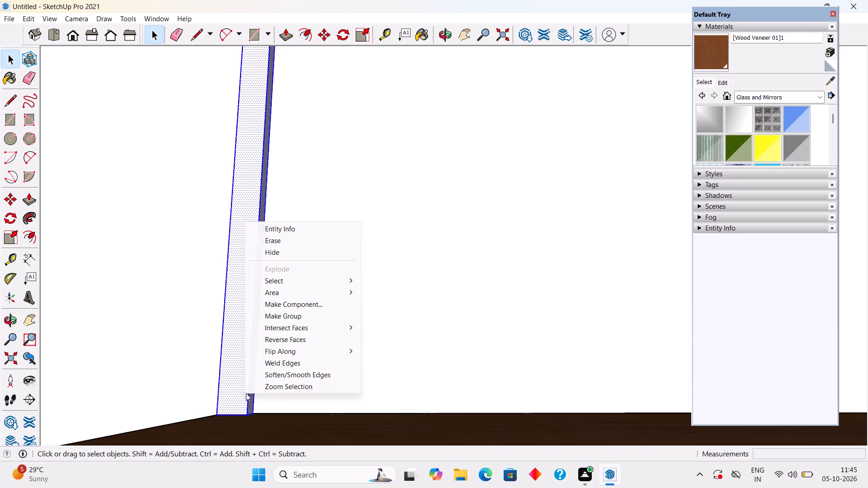
left_click(287, 315)
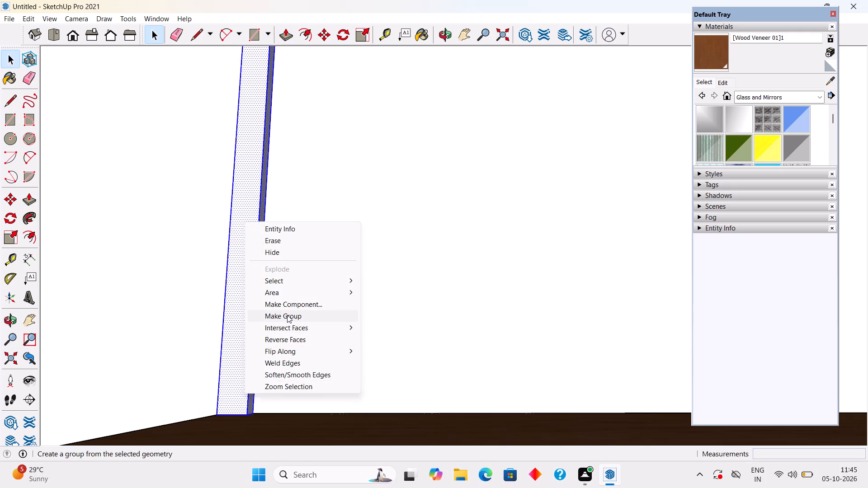
Copy the vertical slat group 2" along the back wall toward the tall cabinet and repeat it as an array of x20.
scroll(296, 332, "down", 4)
middle_click_drag(266, 386, 262, 431)
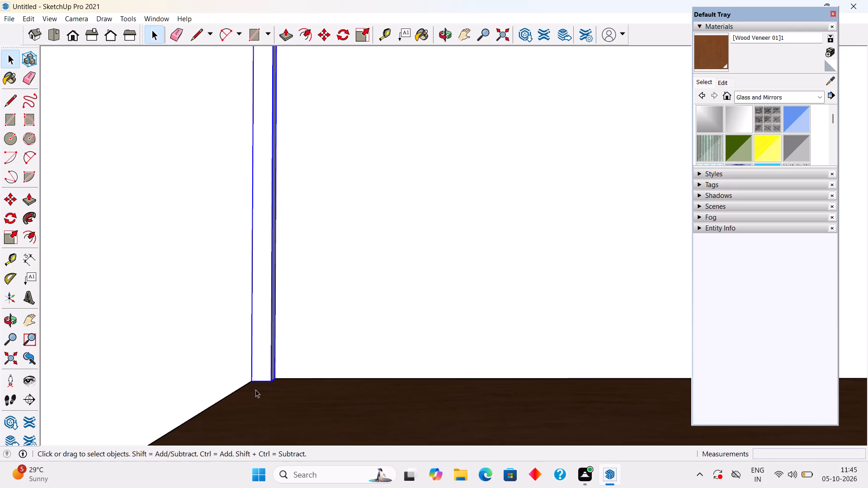
scroll(277, 366, "up", 3)
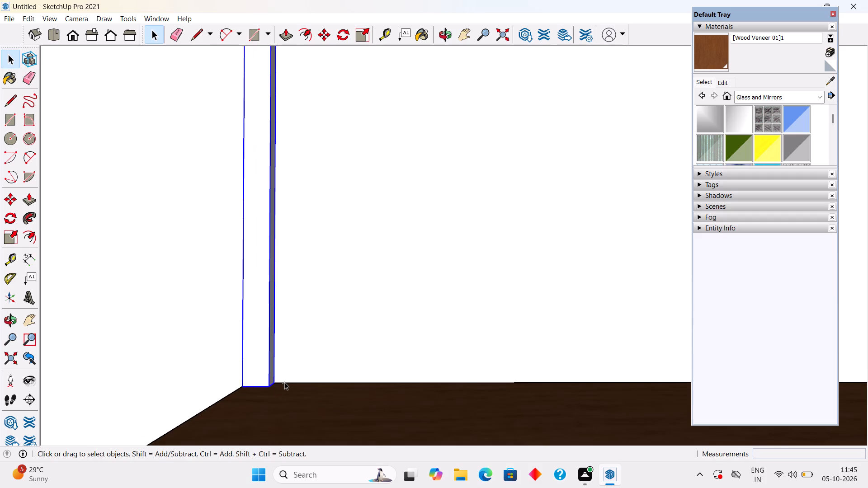
key("p")
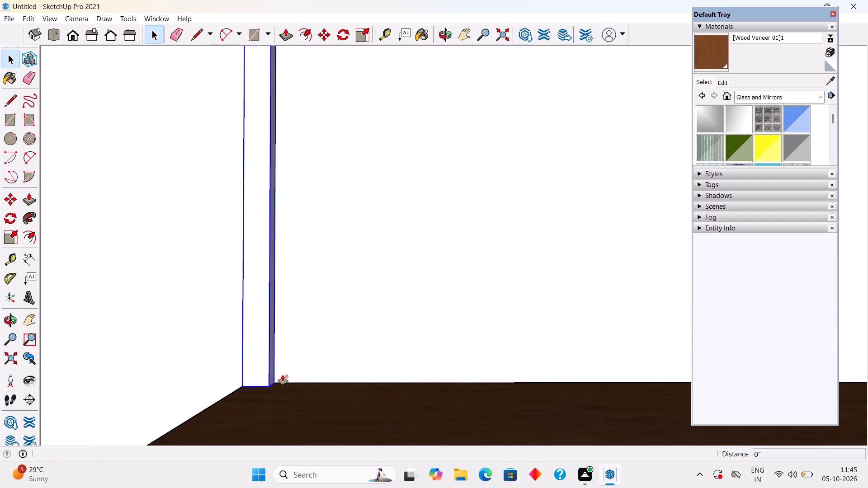
key("space")
left_click(263, 365)
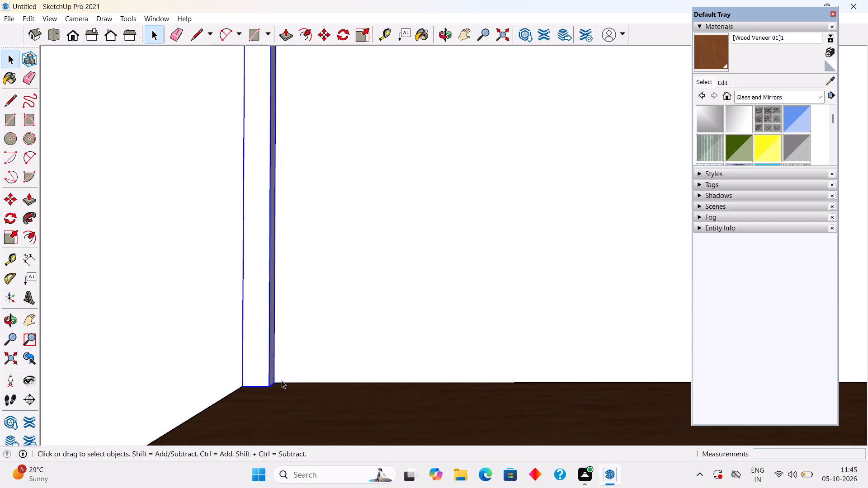
key("m")
left_click(269, 385)
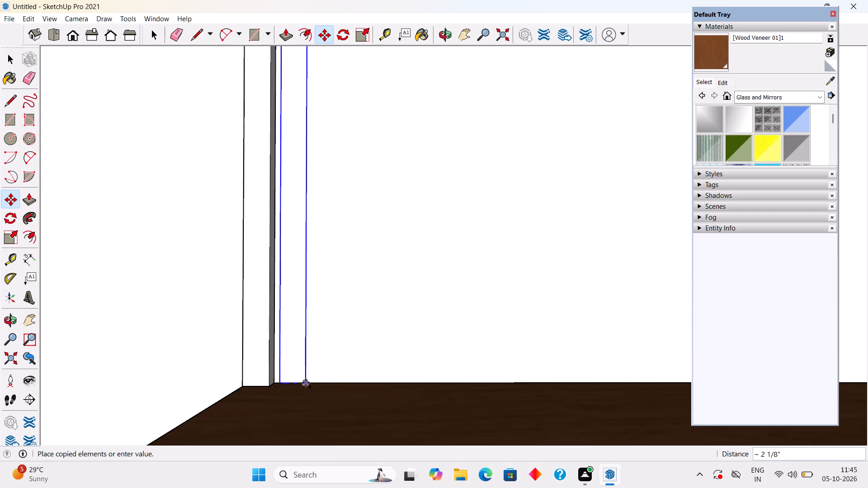
middle_click_drag(299, 392, 414, 430)
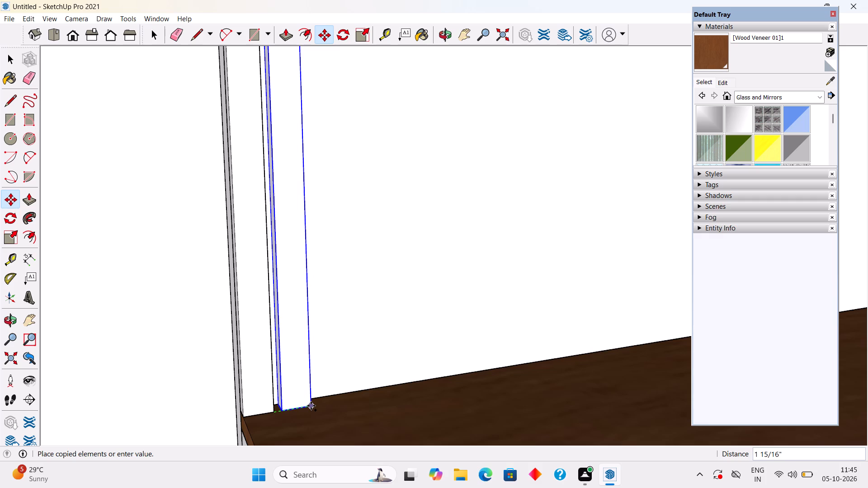
type("2\"")
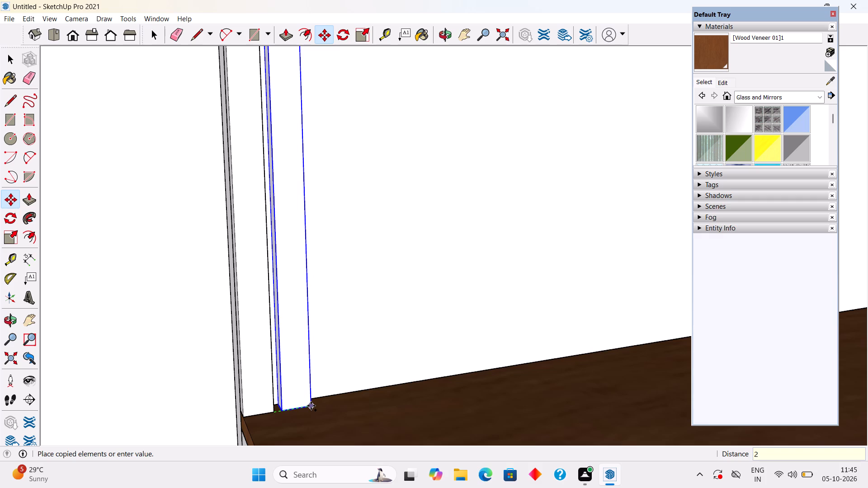
key("Return")
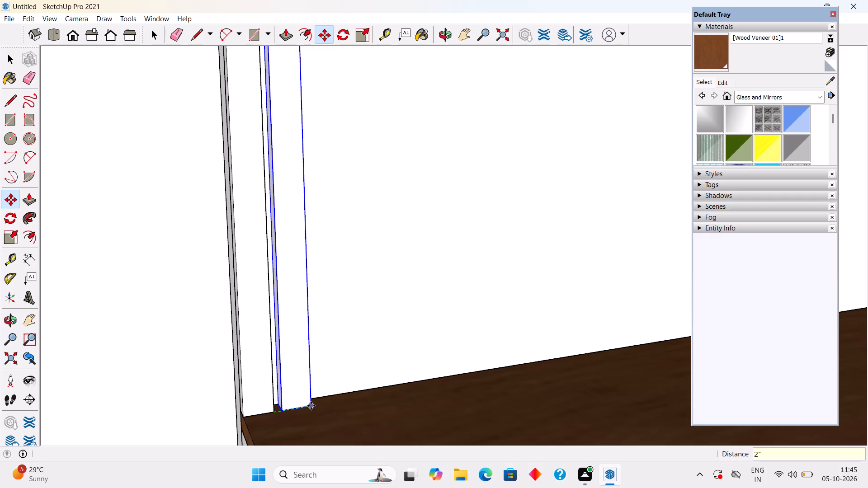
key("x")
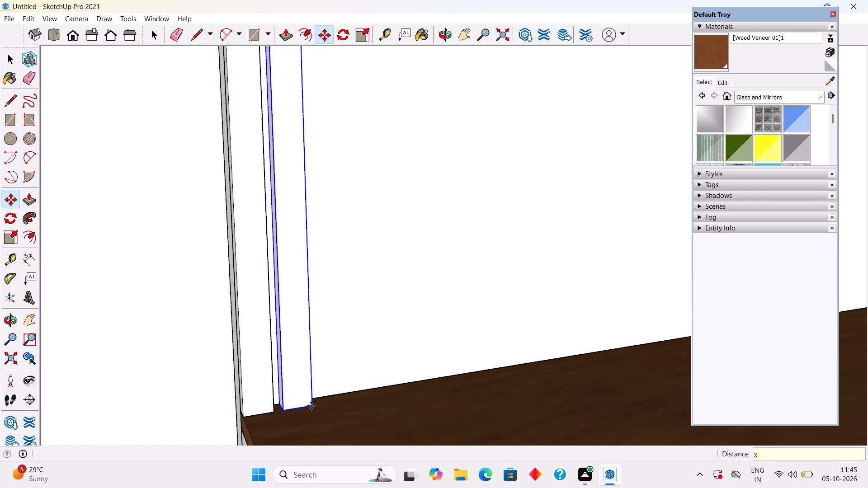
type("20")
key("Return")
Continue the slat row by copying its last slat 2" toward the tall cabinet and multiplying the copy x6.
scroll(311, 406, "down", 5)
scroll(289, 368, "down", 4)
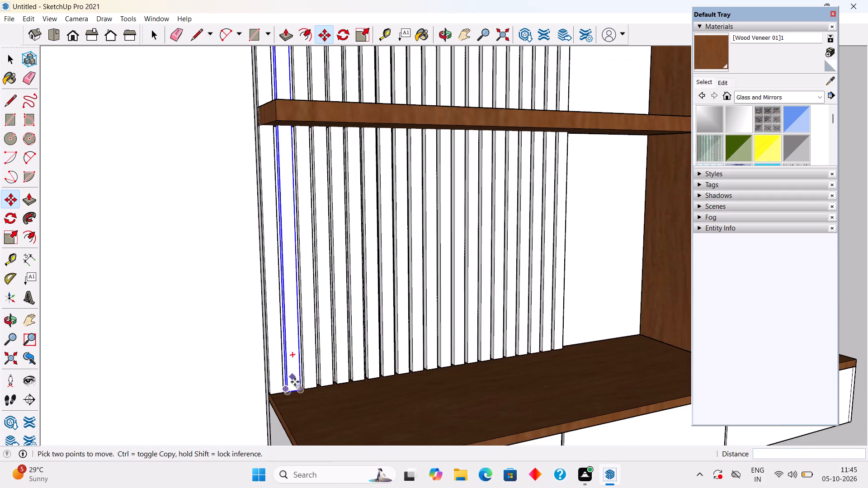
scroll(584, 341, "up", 2)
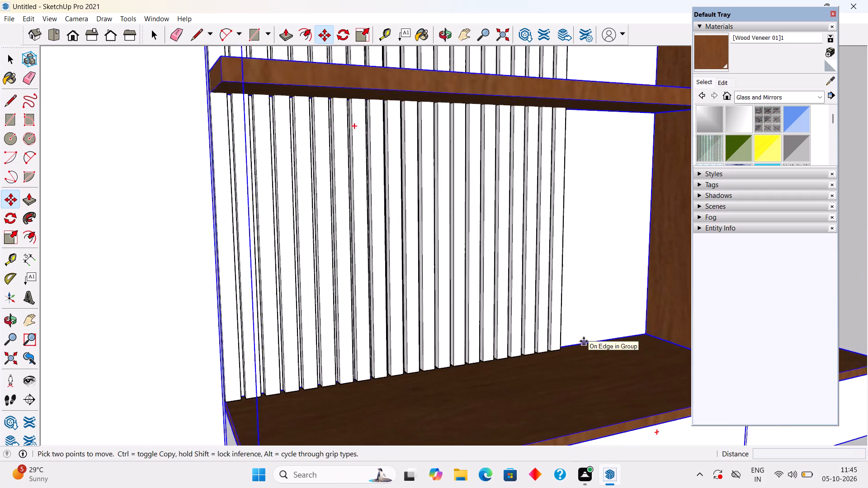
scroll(584, 341, "up", 5)
middle_click_drag(554, 347, 434, 380)
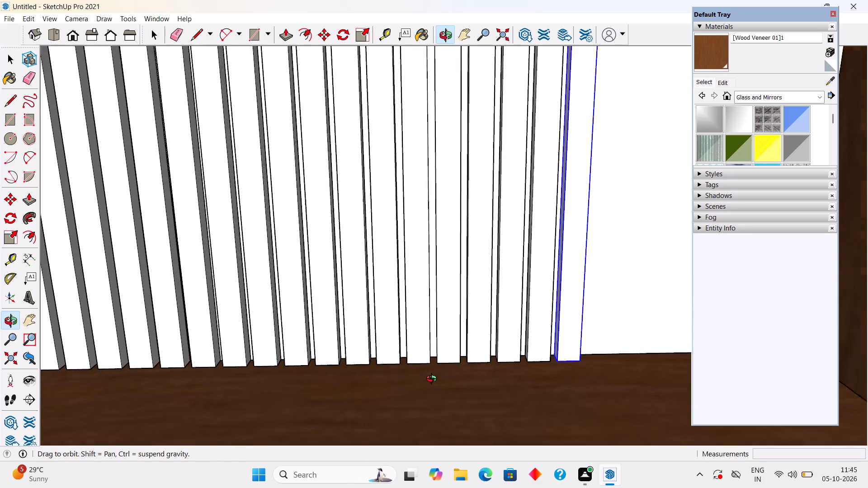
middle_click_drag(434, 380, 432, 380)
left_click(578, 364)
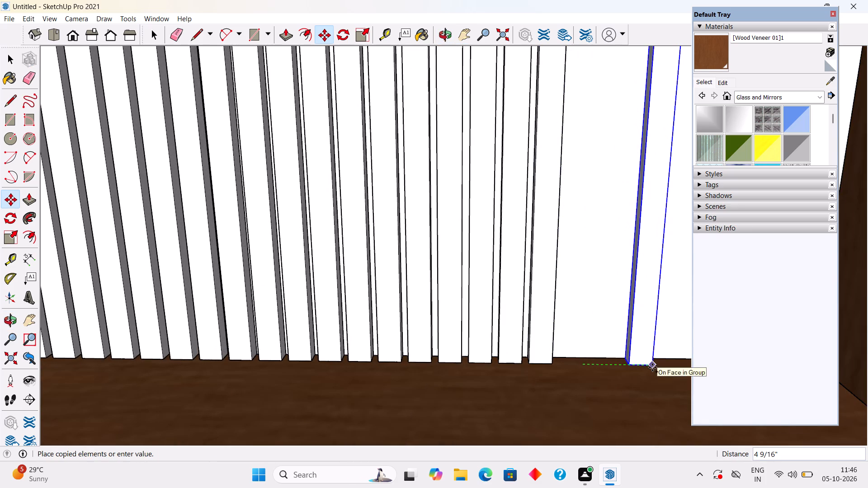
type("2\"")
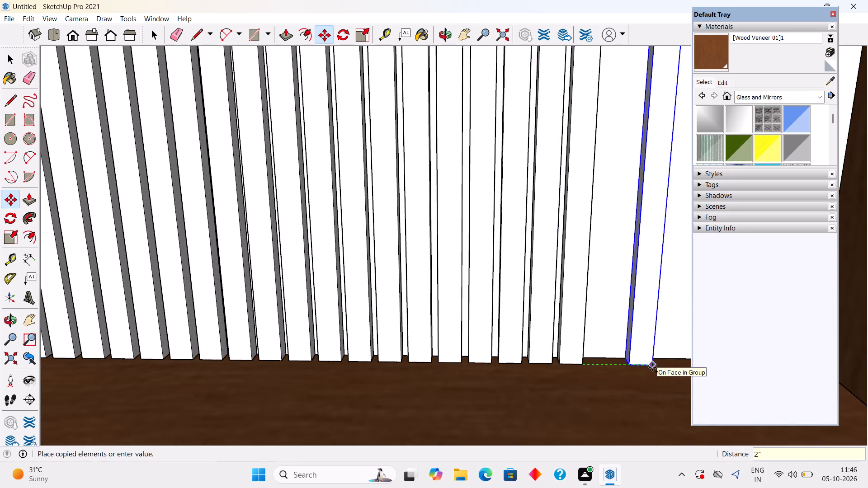
key("Return")
key("x")
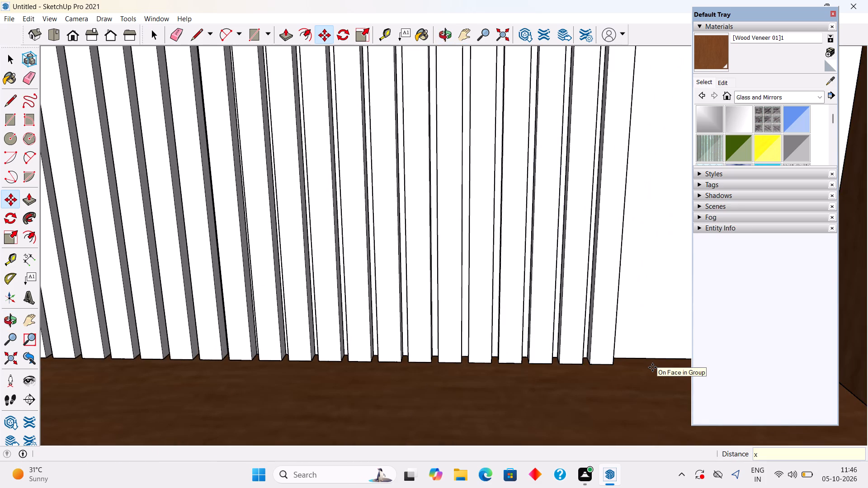
key("6")
key("Return")
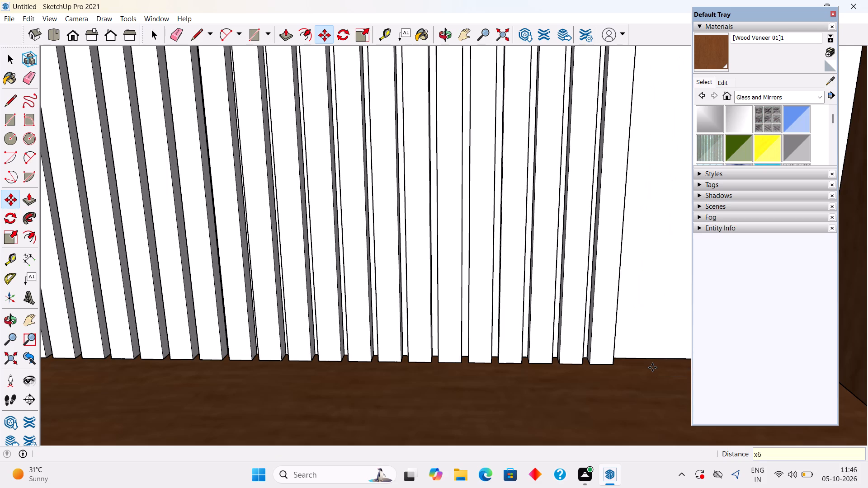
Extend the row to the tall cabinet's side by copying the end slat 2" with an array of x2.
scroll(652, 367, "down", 5)
scroll(447, 351, "down", 8)
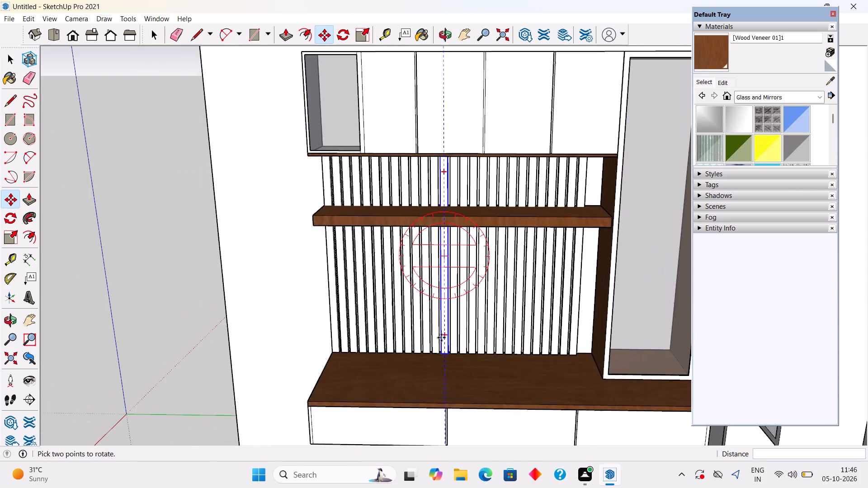
scroll(614, 321, "up", 5)
scroll(572, 357, "up", 7)
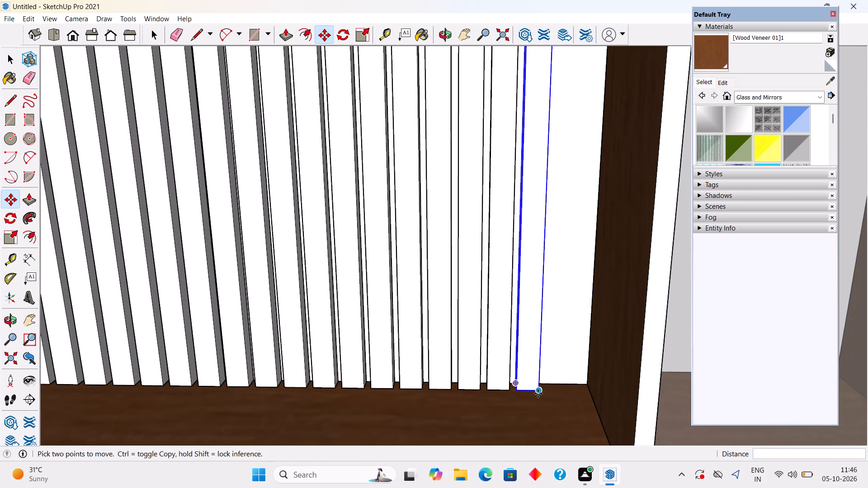
left_click(538, 394)
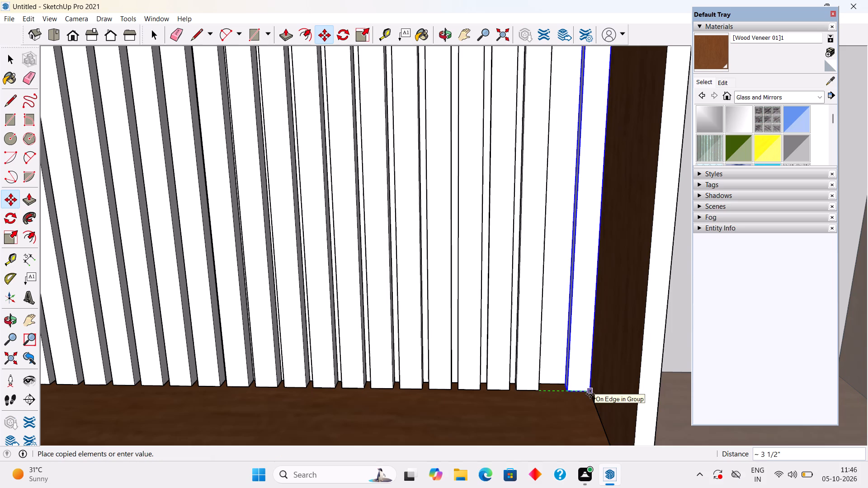
type("2\"")
key("Return")
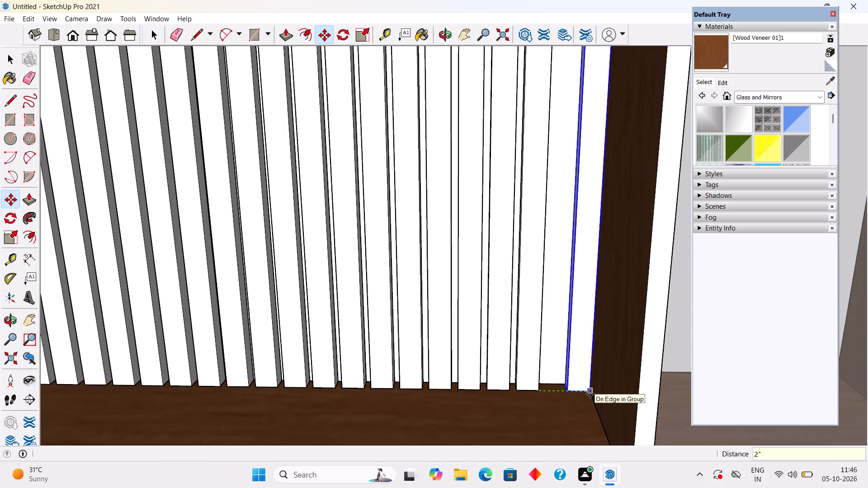
type("x2")
key("Return")
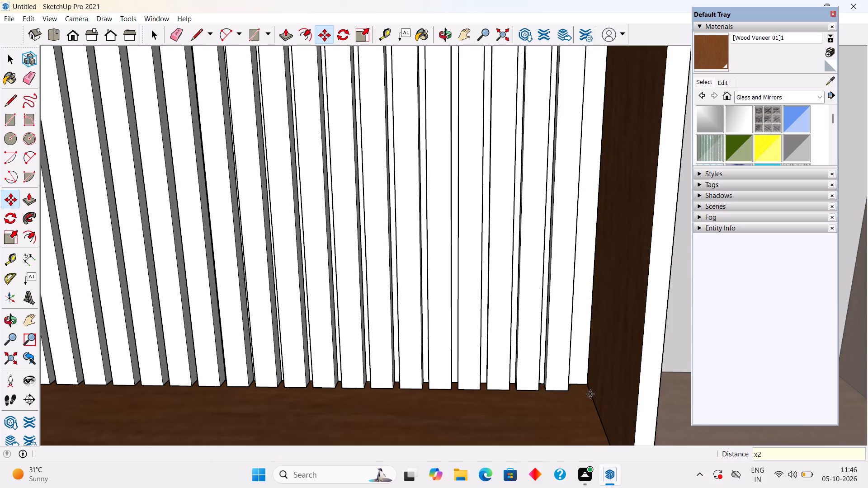
Select every vertical slat along the niche's back wall, from the open end to the tall cabinet, and make them one group.
key("space")
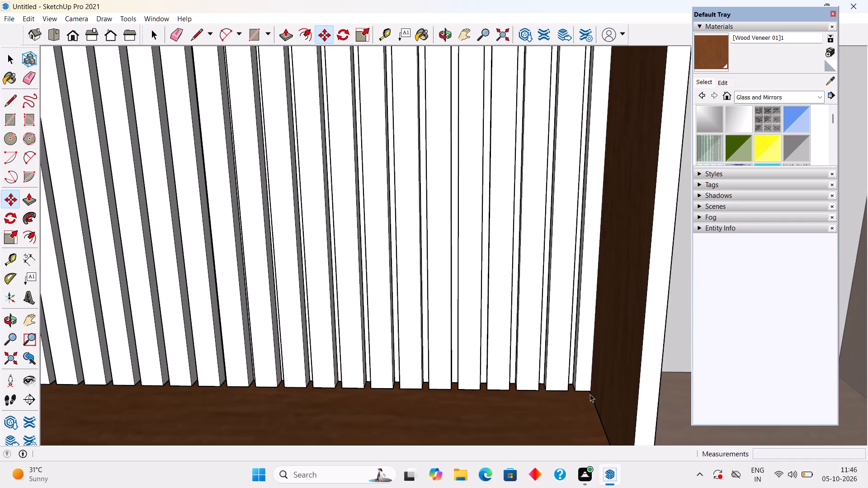
scroll(491, 321, "down", 15)
middle_click_drag(480, 249, 484, 171)
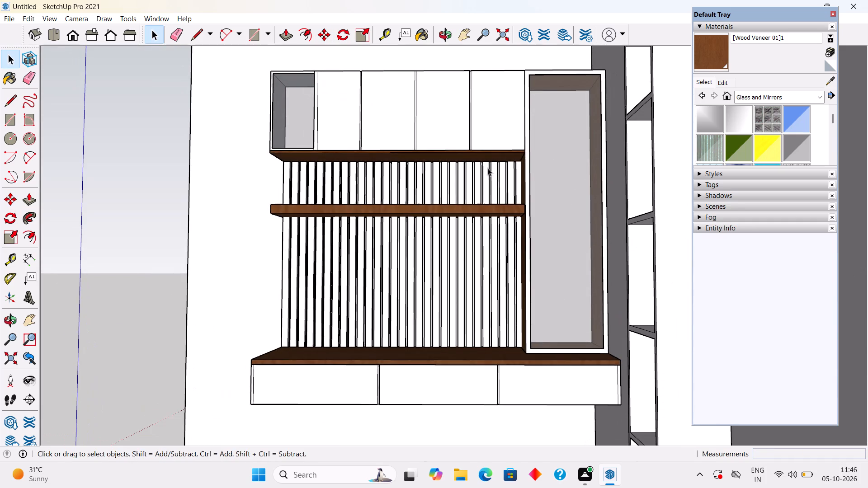
scroll(366, 305, "up", 10)
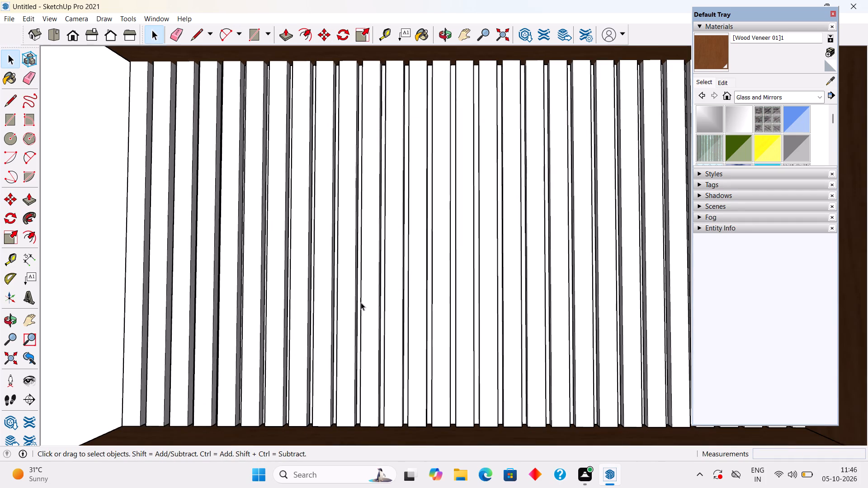
middle_click_drag(423, 328, 582, 359)
scroll(582, 359, "down", 3)
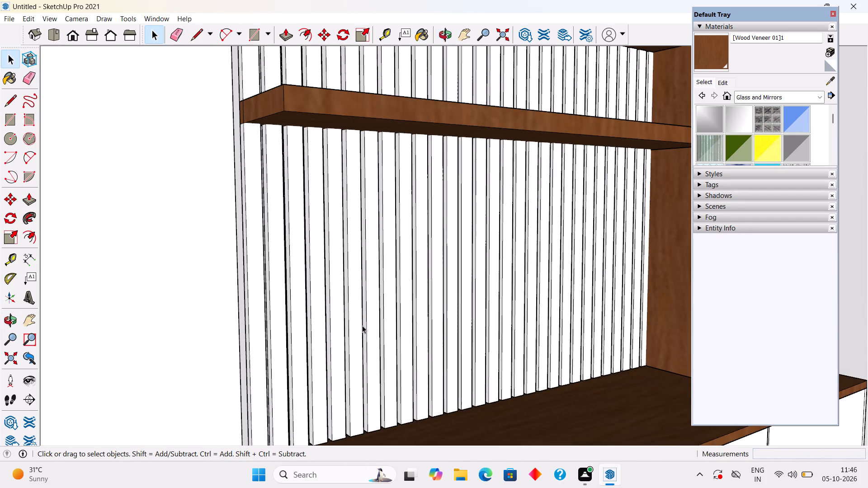
middle_click_drag(368, 325, 344, 339)
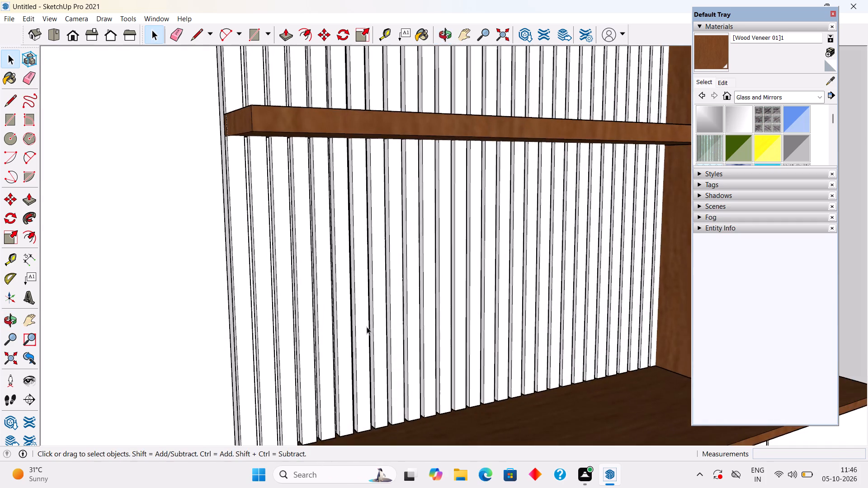
scroll(367, 327, "up", 7)
scroll(376, 308, "down", 9)
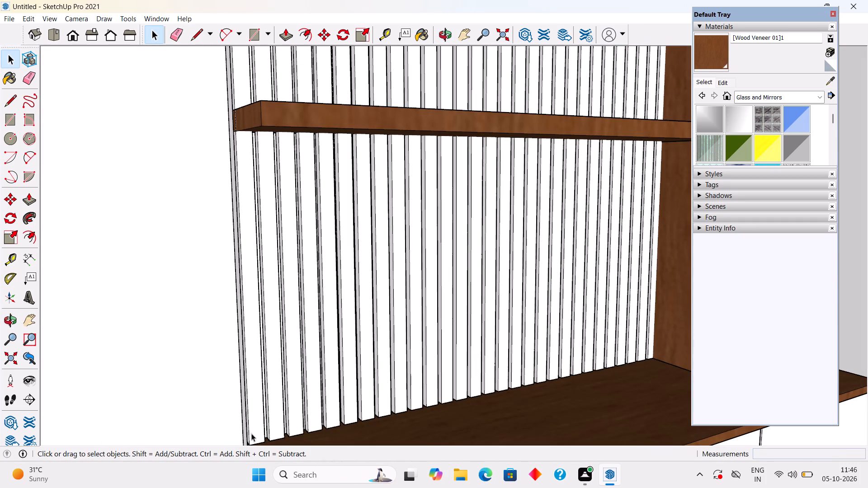
left_click(258, 427)
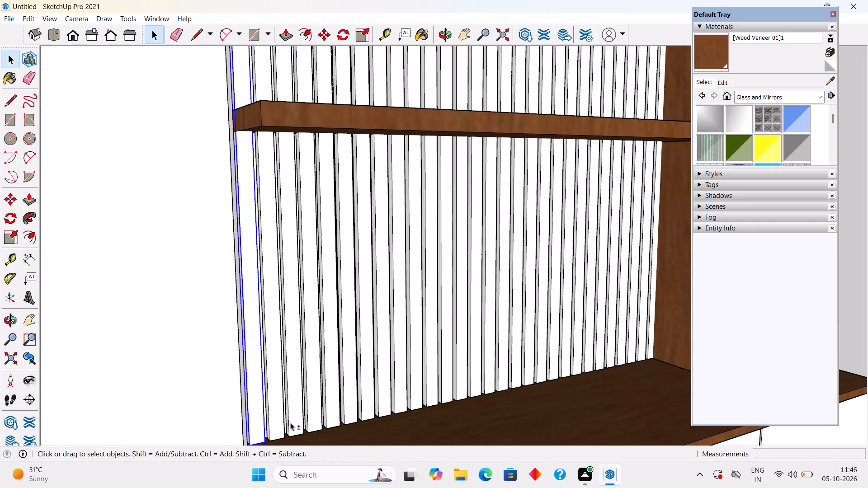
left_click(277, 434, "shift")
left_click(298, 407, "shift")
left_click(315, 388, "shift")
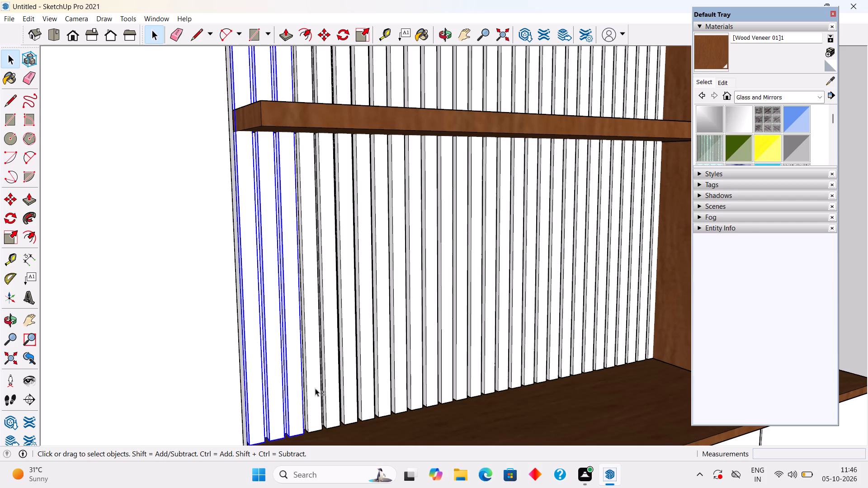
left_click(330, 374, "shift")
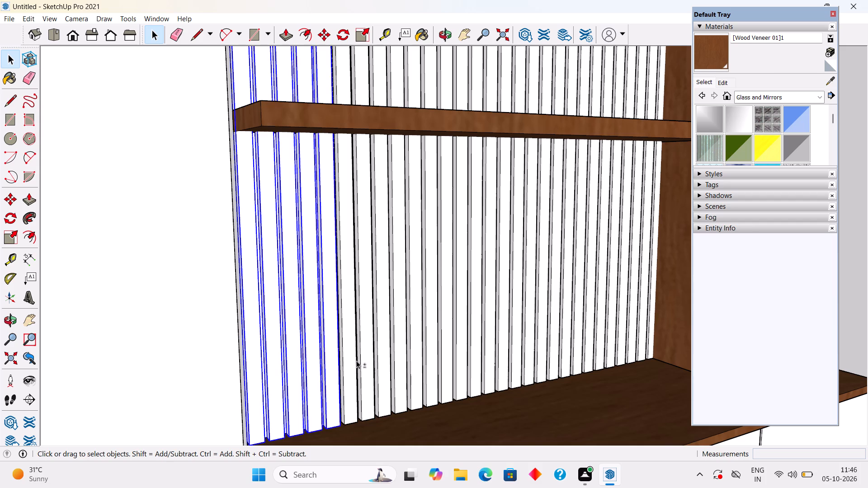
left_click(354, 364, "shift")
left_click(372, 359, "shift")
left_click(389, 350, "shift")
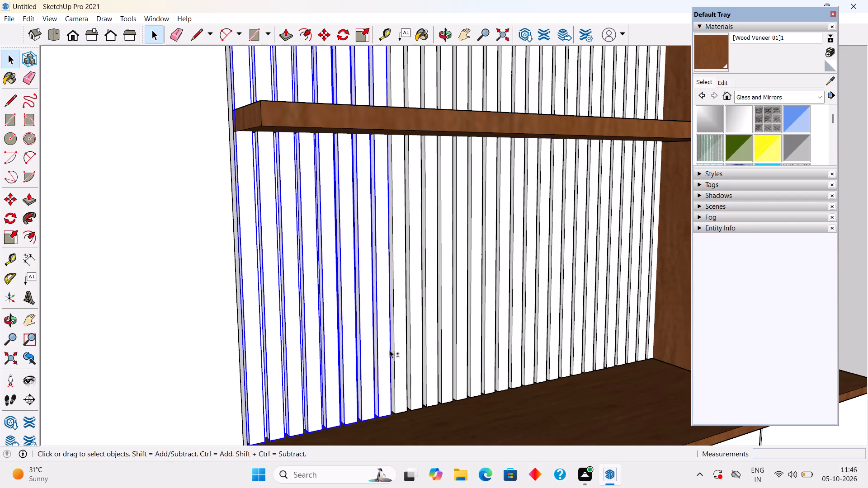
left_click(405, 343, "shift")
left_click(418, 338, "shift")
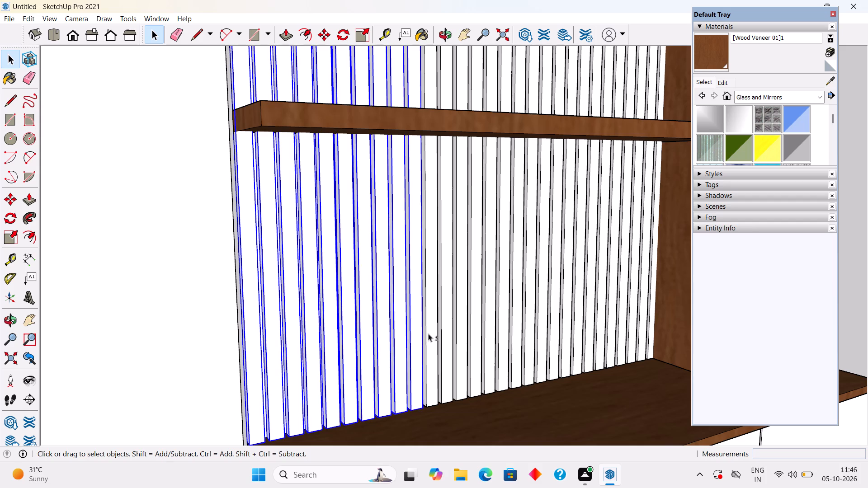
left_click(430, 332, "shift")
left_click(447, 323, "shift")
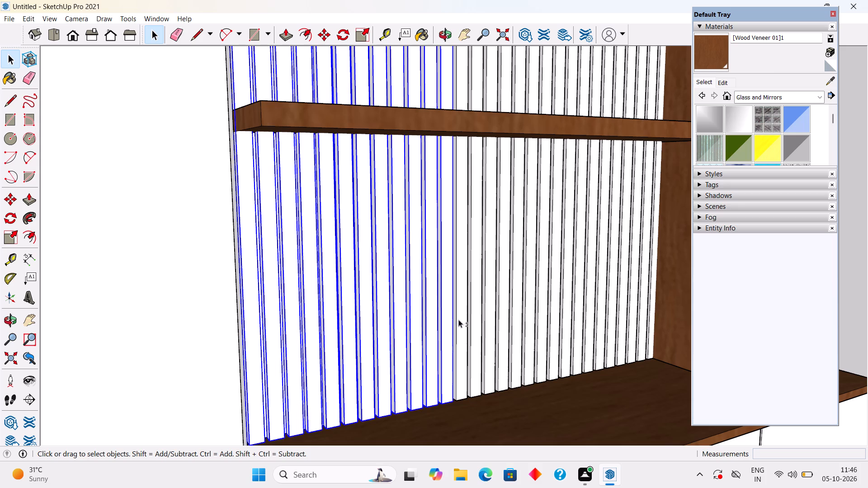
left_click(463, 319, "shift")
middle_click_drag(559, 317, 432, 329, "shift")
scroll(470, 313, "up", 3, "shift")
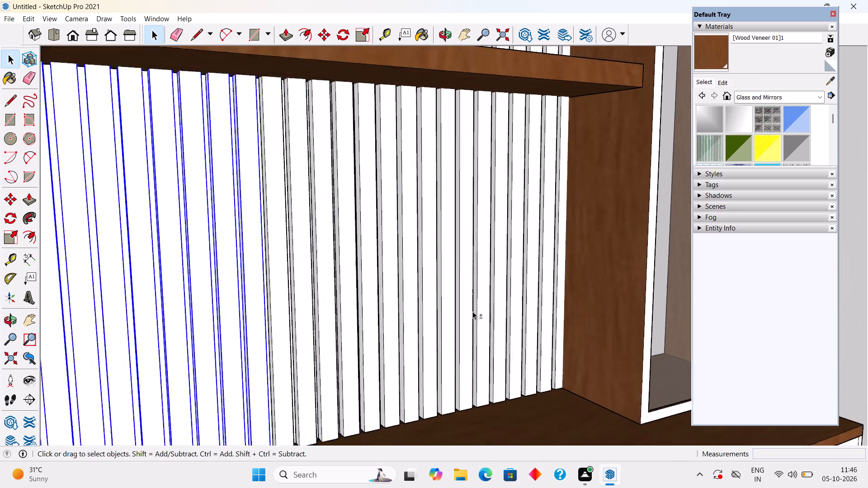
scroll(472, 311, "up", 1, "shift")
left_click(262, 355, "shift")
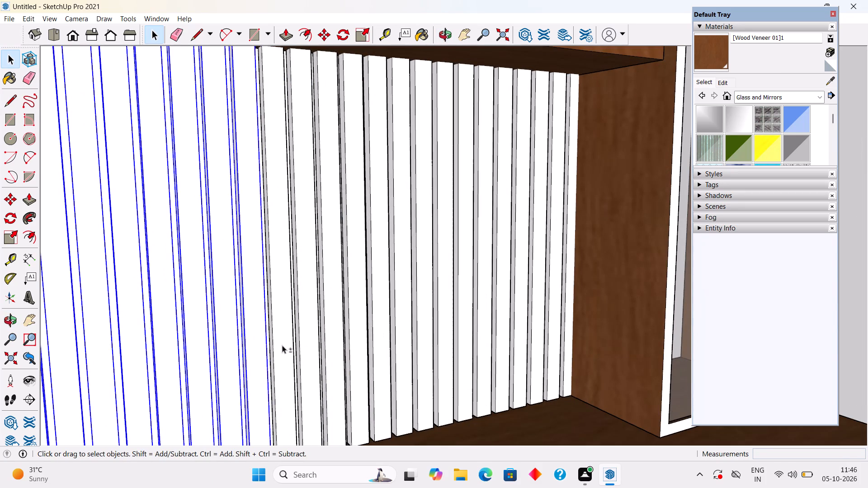
left_click(282, 345, "shift")
left_click(317, 346, "shift")
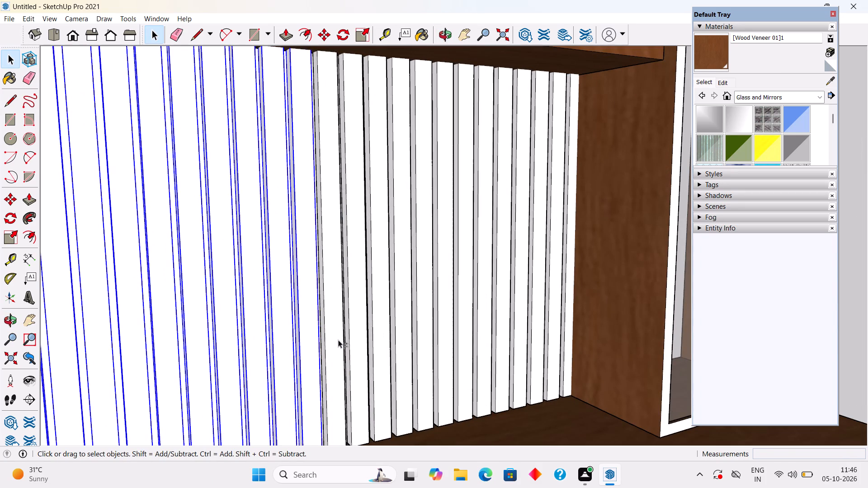
left_click(338, 340, "shift")
left_click(354, 328, "shift")
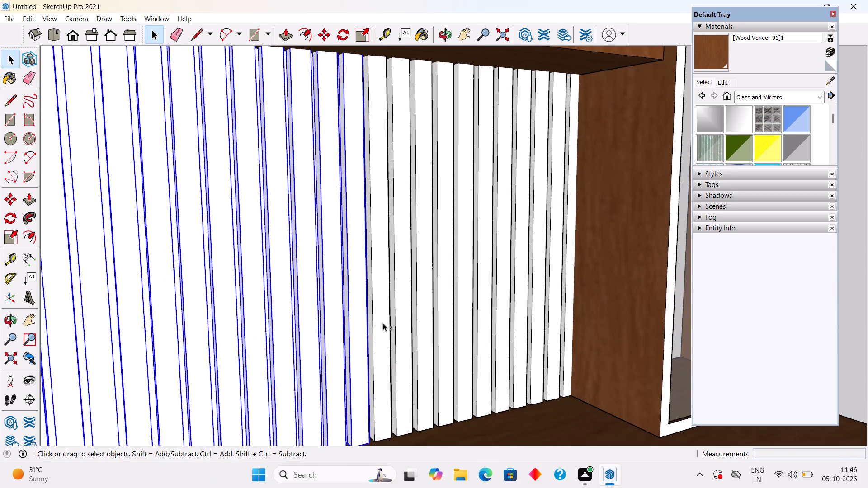
left_click(383, 323, "shift")
left_click(403, 317, "shift")
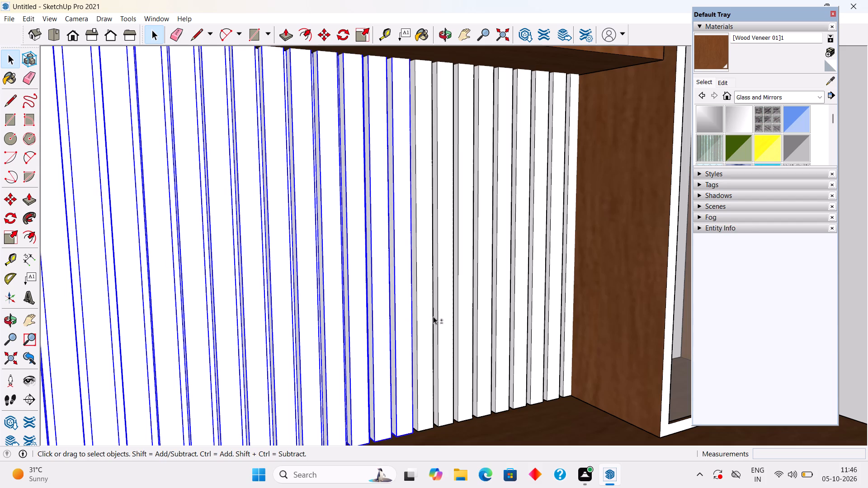
left_click(428, 320, "shift")
left_click(442, 318, "shift")
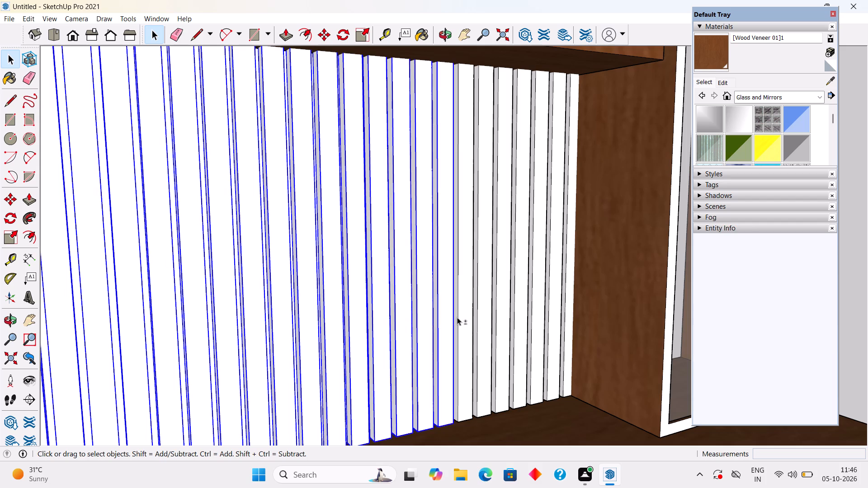
left_click(459, 319, "shift")
left_click(486, 314, "shift")
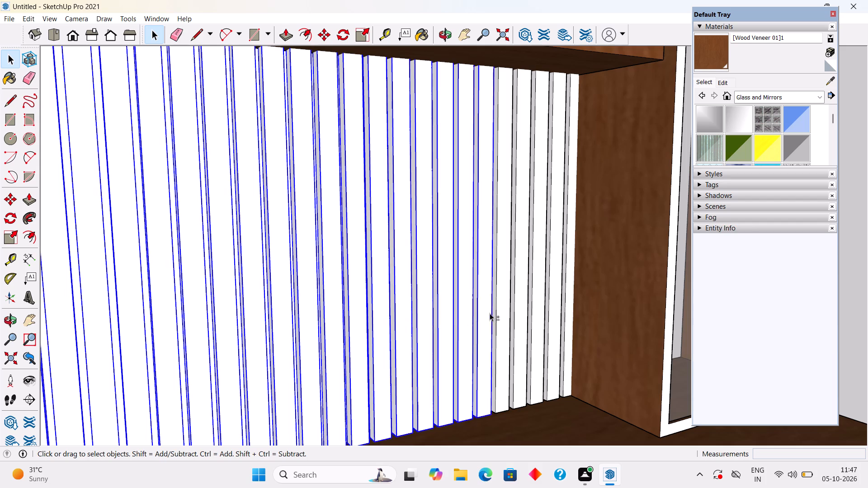
left_click(504, 307, "shift")
left_click(519, 301, "shift")
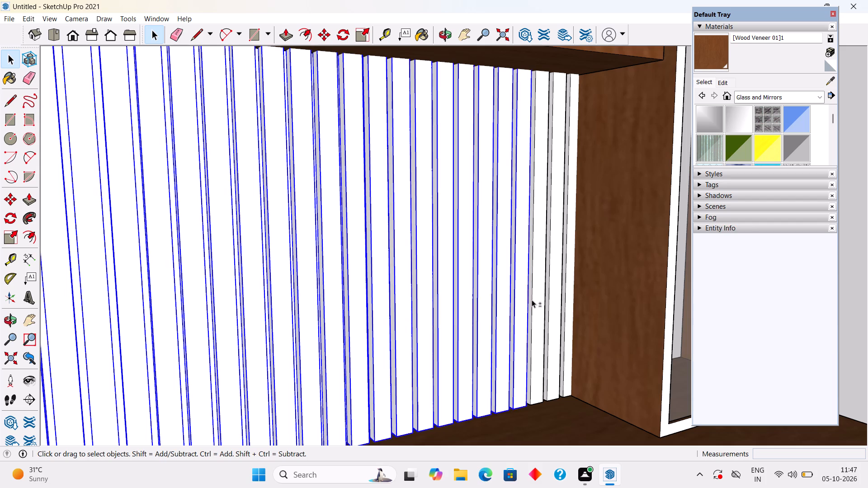
left_click(538, 299, "shift")
left_click(557, 298, "shift")
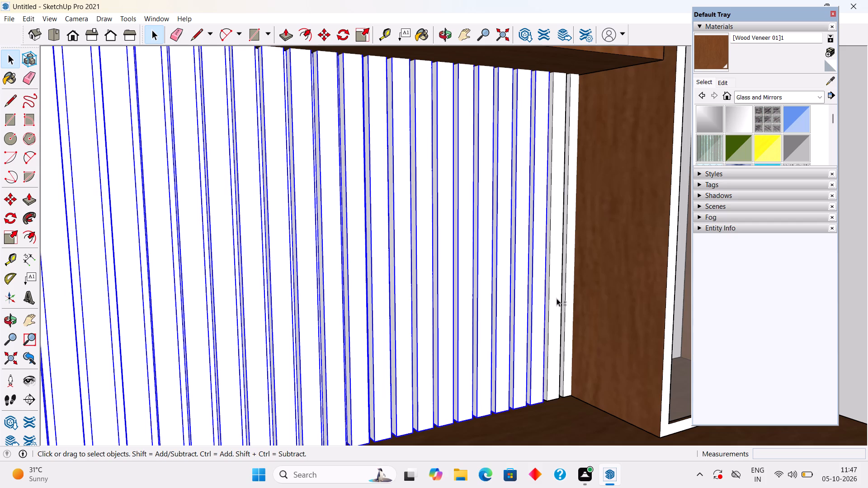
left_click(573, 297, "shift")
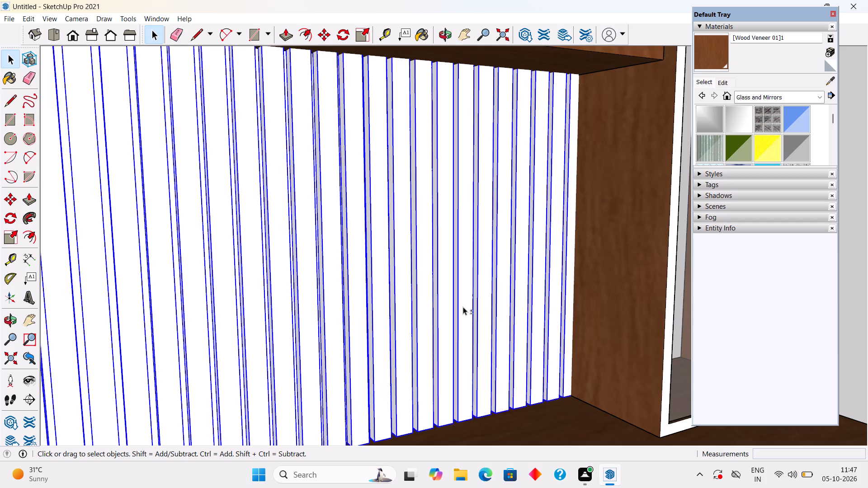
right_click(463, 307, "shift")
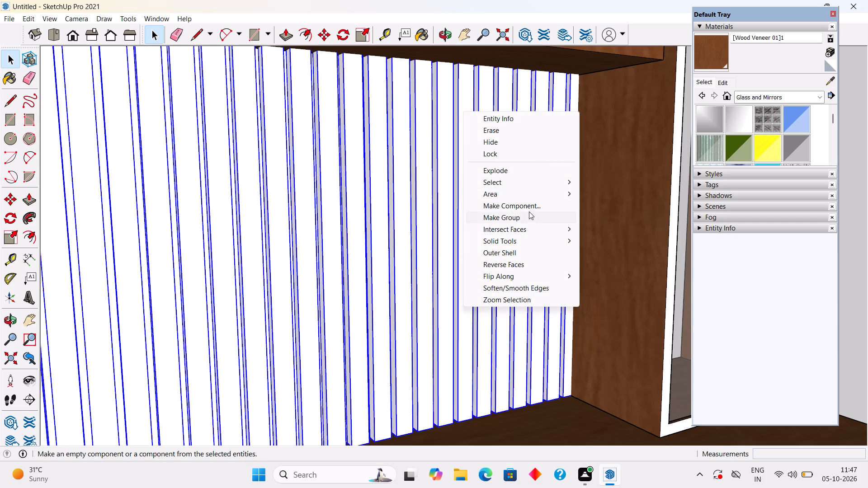
left_click(529, 220)
Hide the grouped slats to expose the wall unit's back panel.
scroll(531, 219, "down", 8)
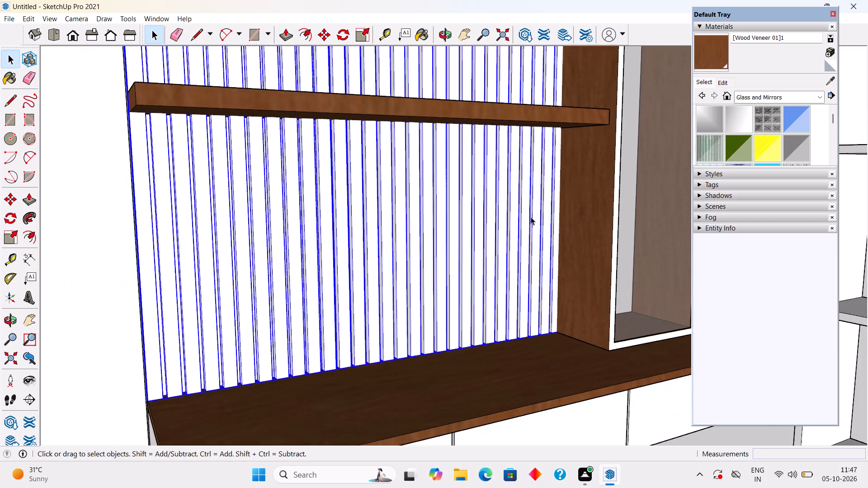
scroll(531, 217, "down", 3)
middle_click_drag(442, 204, 296, 251)
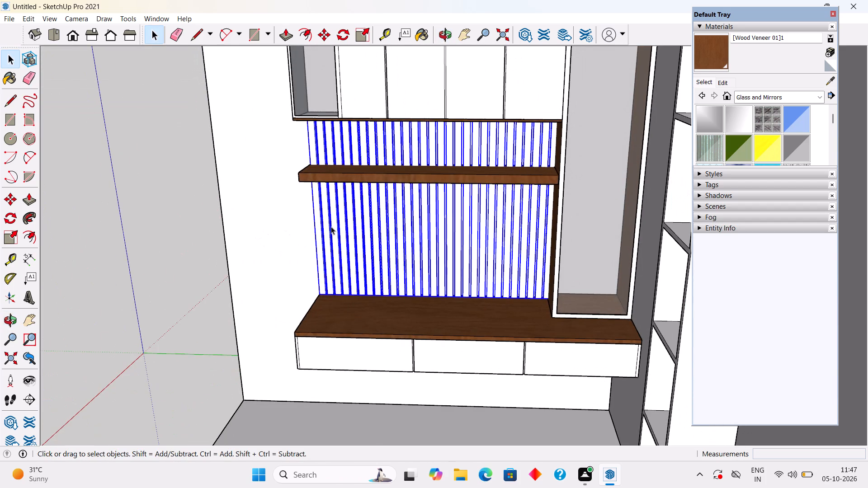
right_click(375, 211)
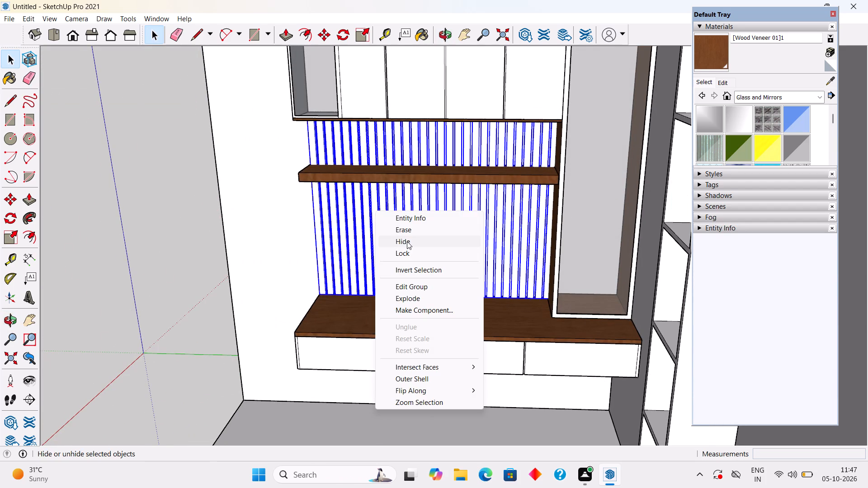
left_click(407, 240)
Paint the back panel face inside the nested wall unit group with [Wood Veneer 01]1 and exit group editing.
triple_click(408, 240)
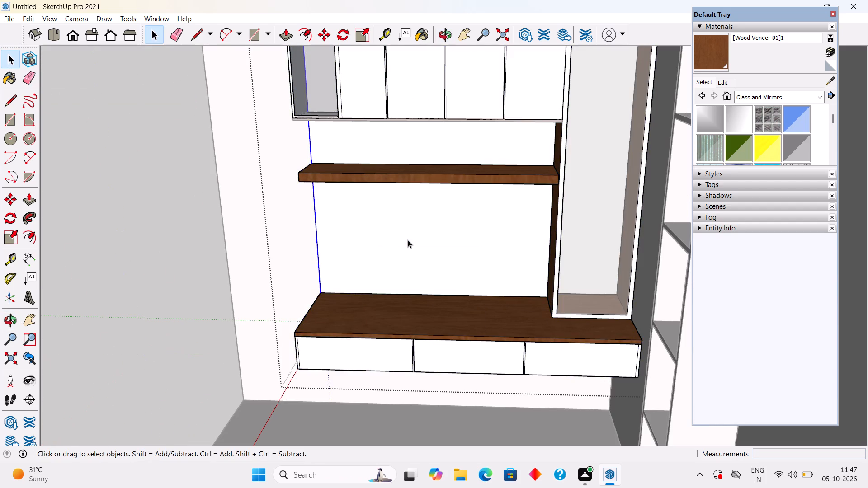
double_click(408, 240)
left_click(408, 240)
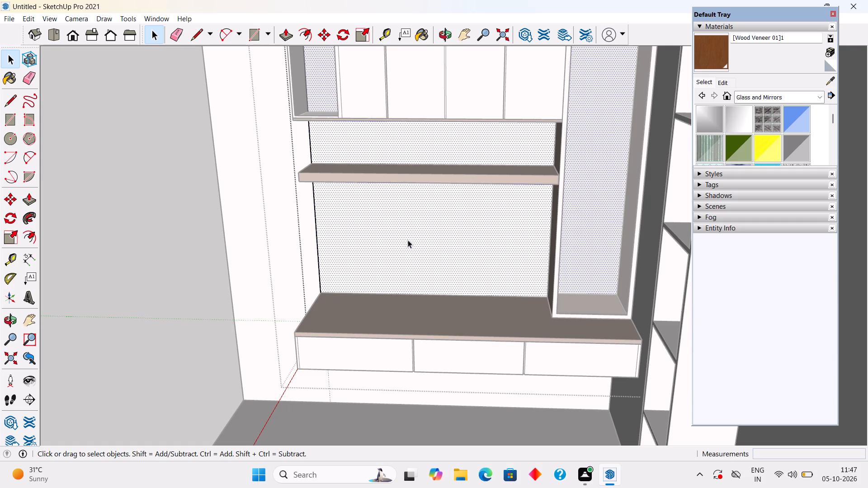
left_click(720, 50)
left_click(459, 229)
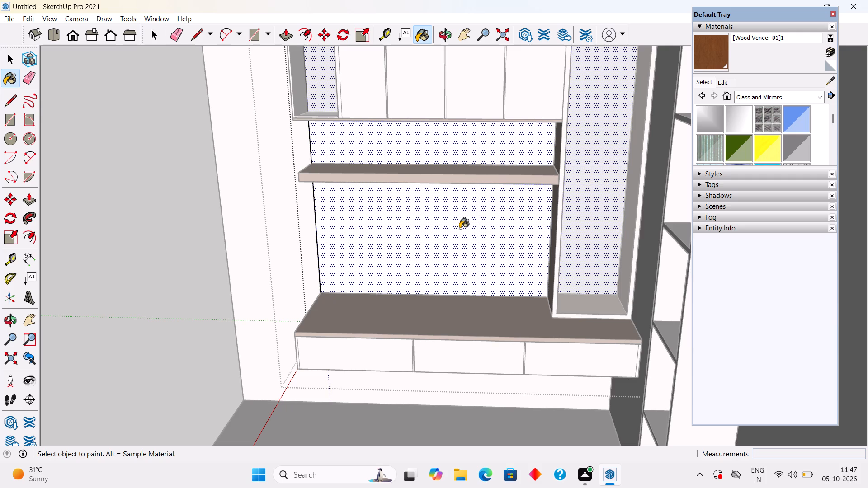
scroll(470, 221, "down", 1)
left_click(470, 221)
scroll(470, 221, "down", 1)
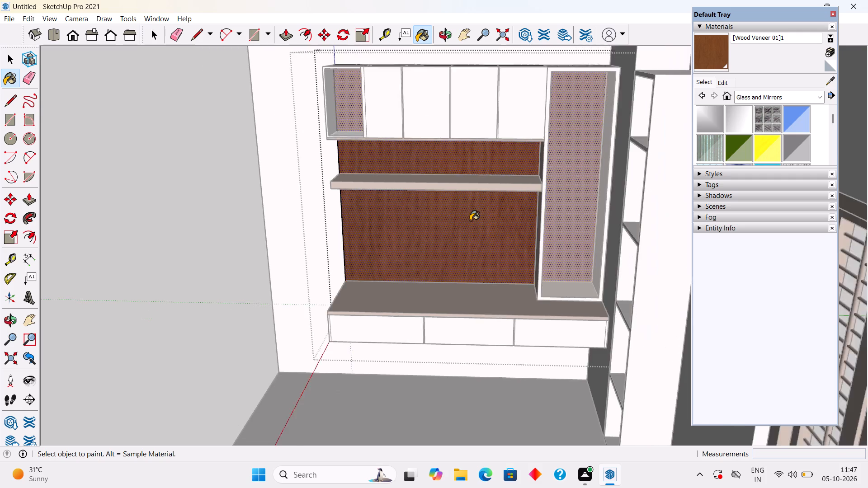
scroll(470, 221, "down", 2)
key("space")
middle_click_drag(461, 227, 736, 136)
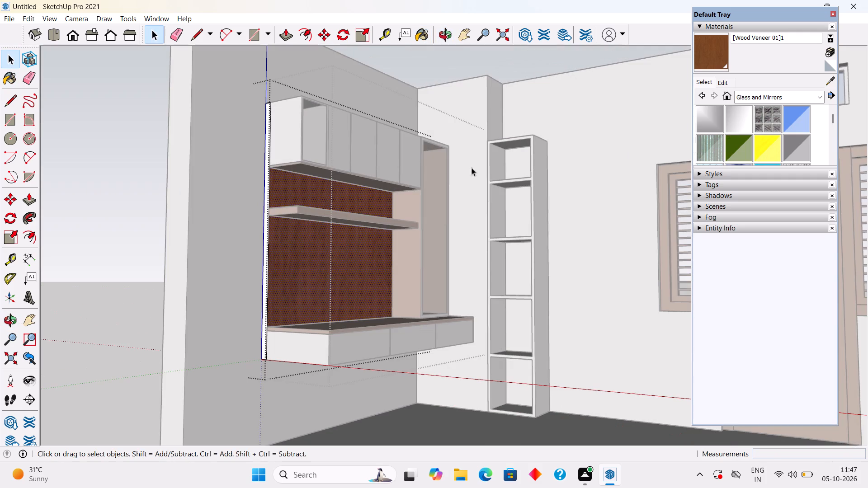
left_click(108, 236)
middle_click_drag(425, 168, 305, 235)
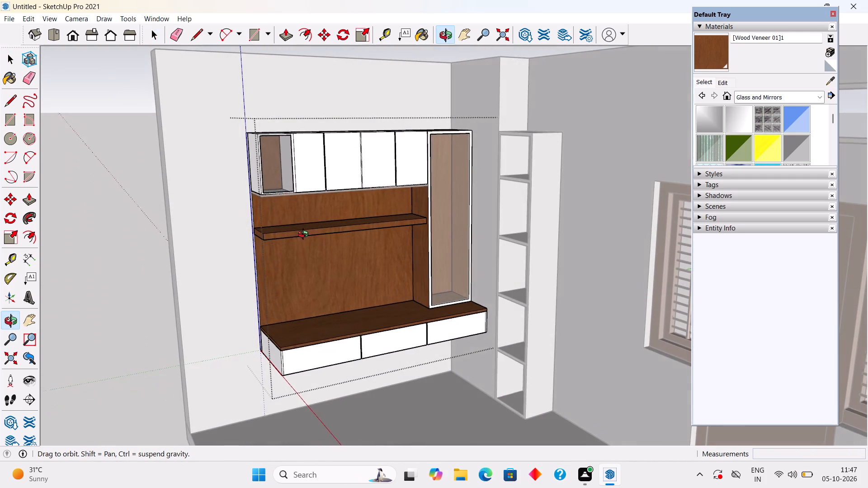
middle_click_drag(305, 235, 301, 239)
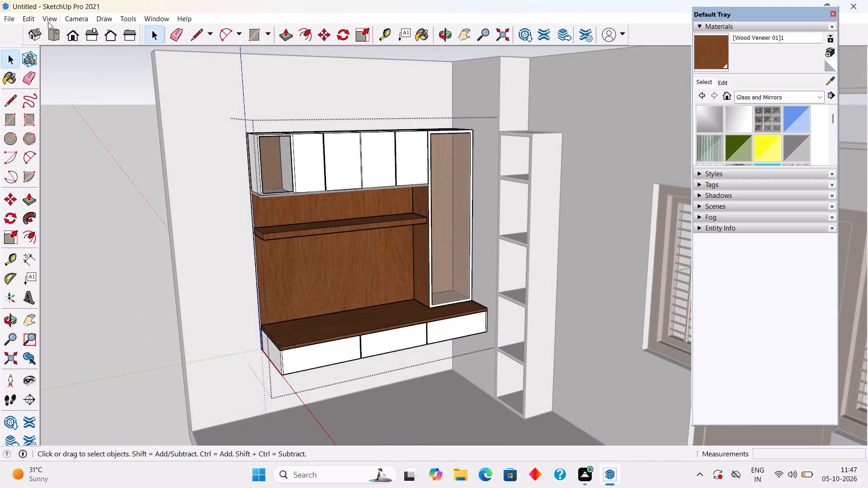
left_click(32, 22)
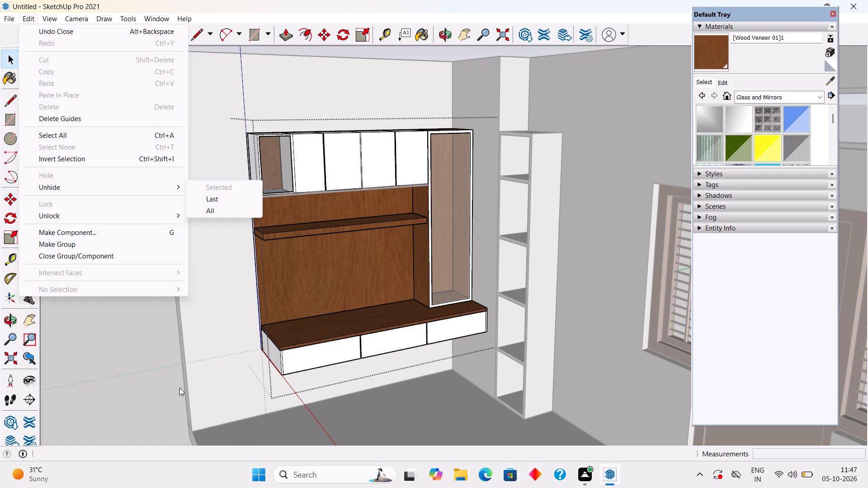
left_click(172, 413)
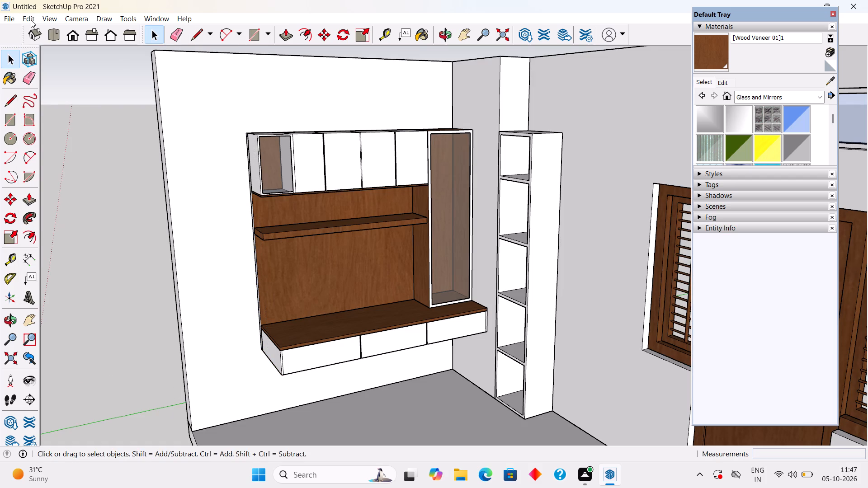
Unhide all hidden objects to bring the grouped slats back in front of the niche's back panel.
left_click(32, 19)
left_click(102, 188)
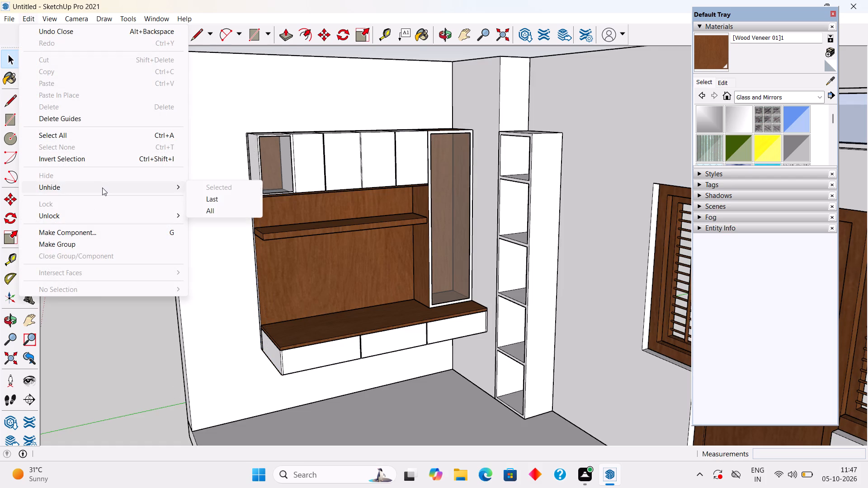
left_click(250, 208)
key("space")
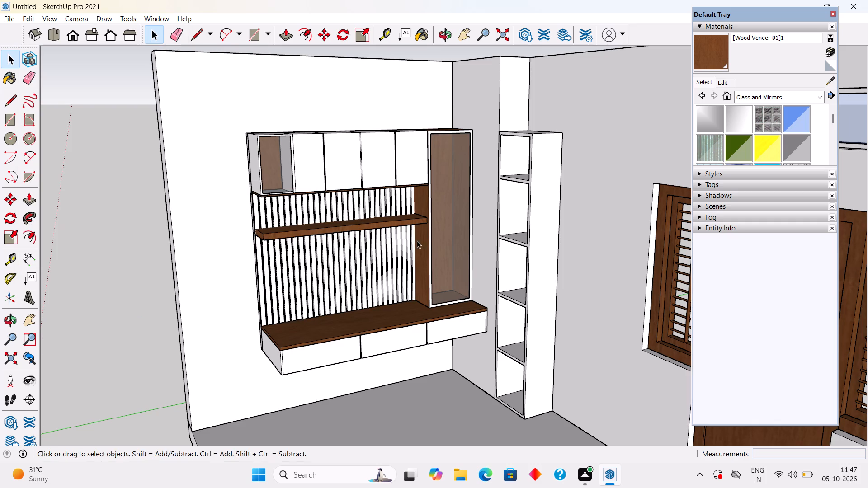
Examine the slatted niche, the fronts and tops of the upper cabinets, and the wall unit's fit within the room.
middle_click_drag(417, 240, 326, 198)
scroll(348, 250, "up", 12)
scroll(349, 244, "down", 5)
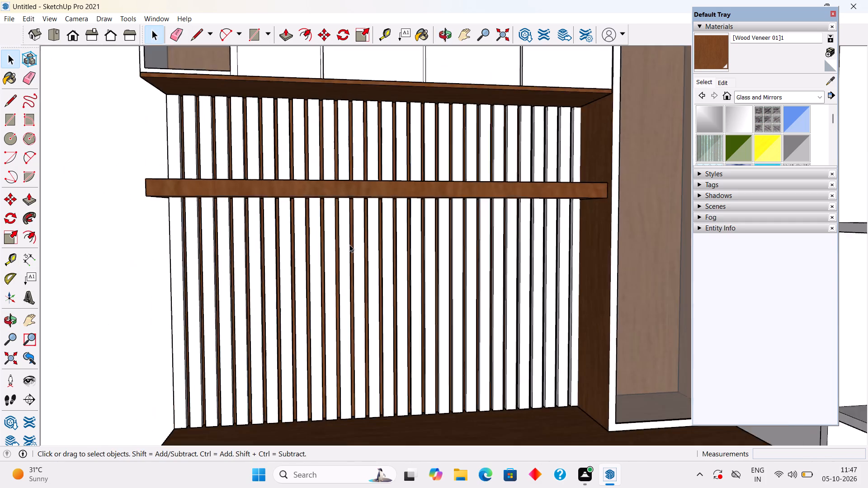
scroll(350, 244, "down", 4)
middle_click_drag(381, 243, 394, 306)
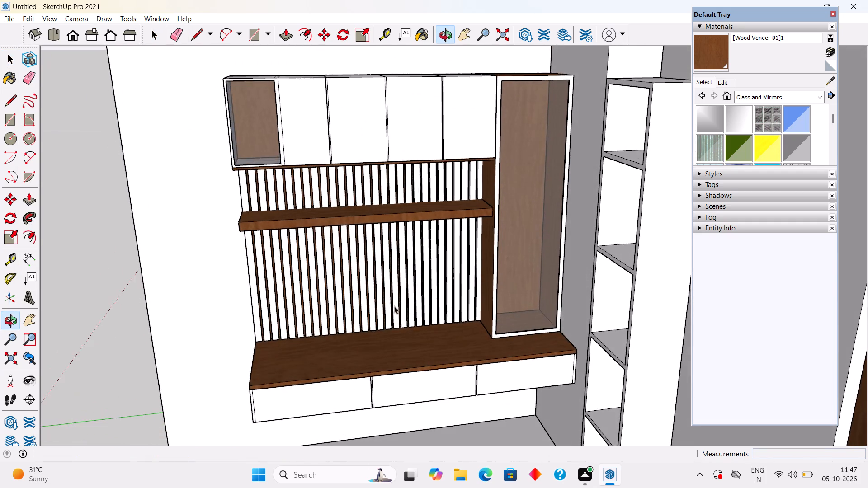
scroll(415, 280, "down", 3)
left_click(120, 193)
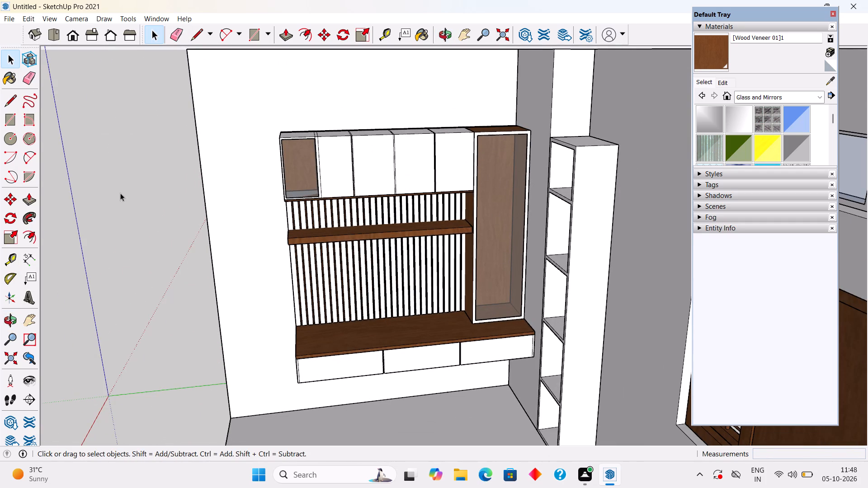
scroll(408, 171, "up", 12)
middle_click_drag(380, 158, 381, 209)
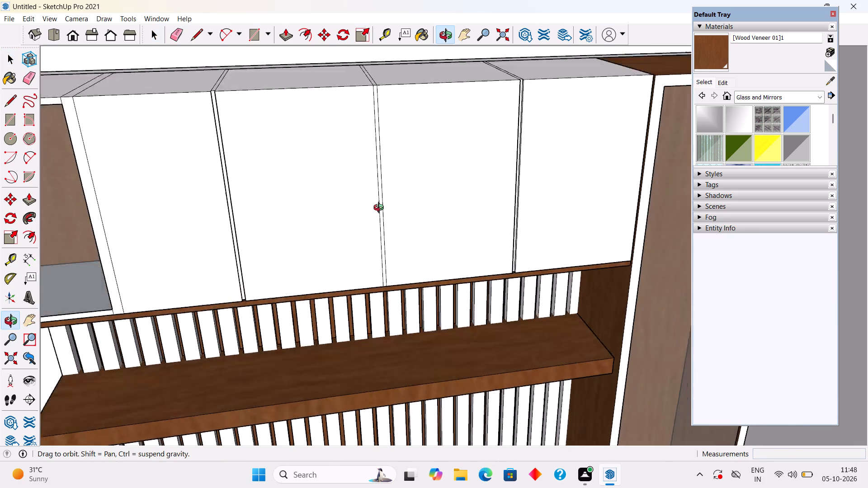
middle_click_drag(381, 209, 377, 308)
scroll(377, 308, "down", 4)
scroll(387, 260, "up", 2)
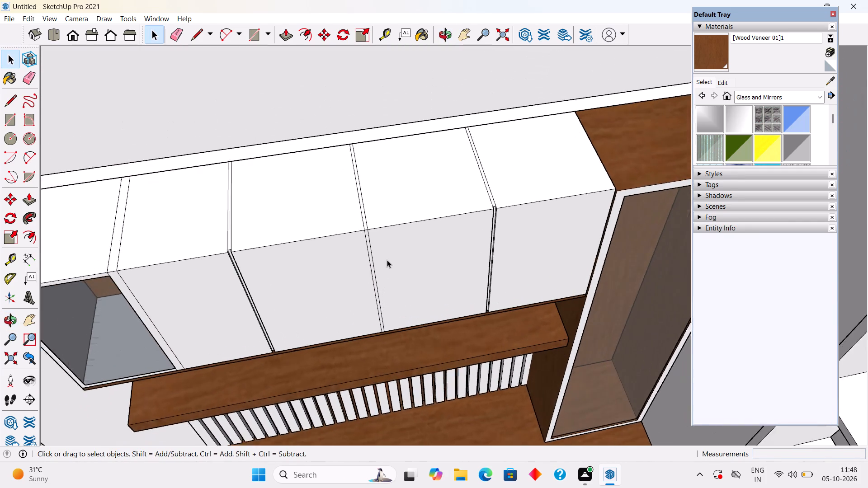
scroll(387, 260, "up", 3)
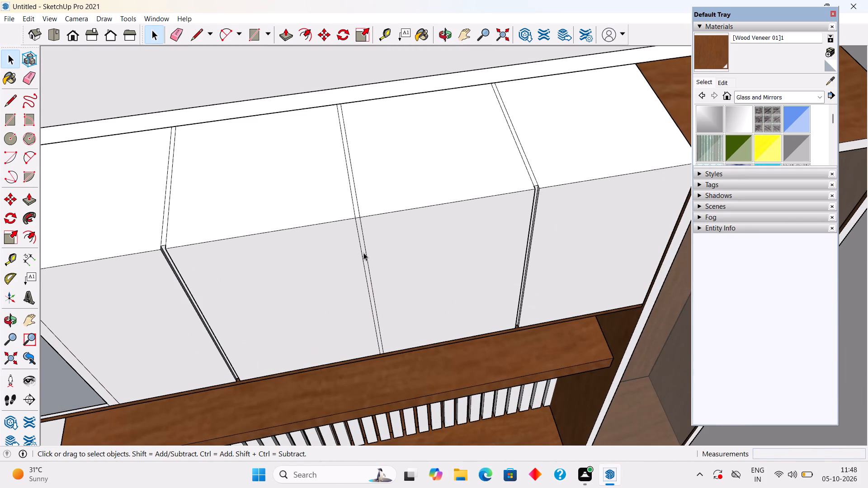
scroll(363, 253, "down", 16)
scroll(395, 241, "down", 5)
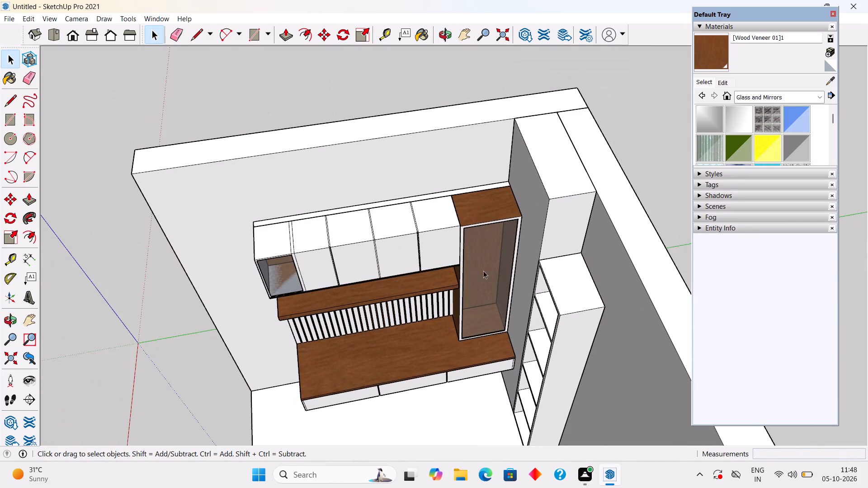
middle_click_drag(484, 271, 521, 160)
scroll(521, 160, "down", 9)
middle_click_drag(531, 240, 548, 243)
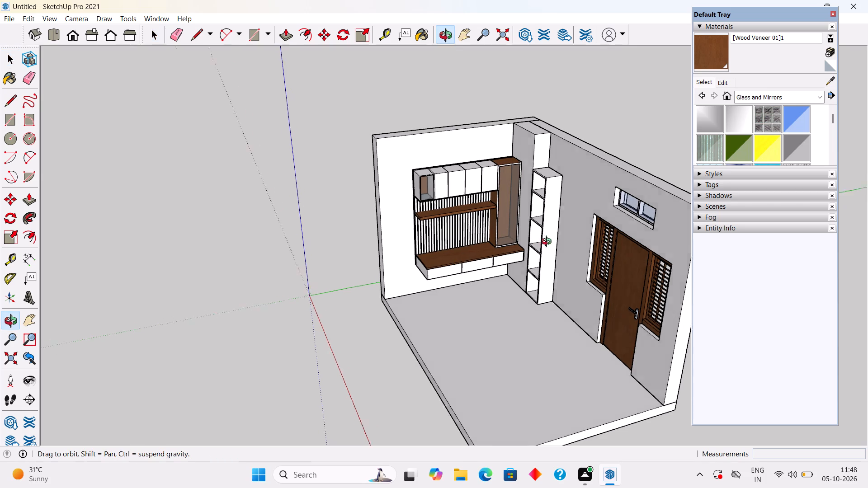
middle_click_drag(548, 243, 698, 228)
middle_click_drag(498, 201, 566, 199)
Inside the slats group, push the outer side face of the open-end slat inward about 3/16" and exit group editing.
scroll(552, 135, "up", 5)
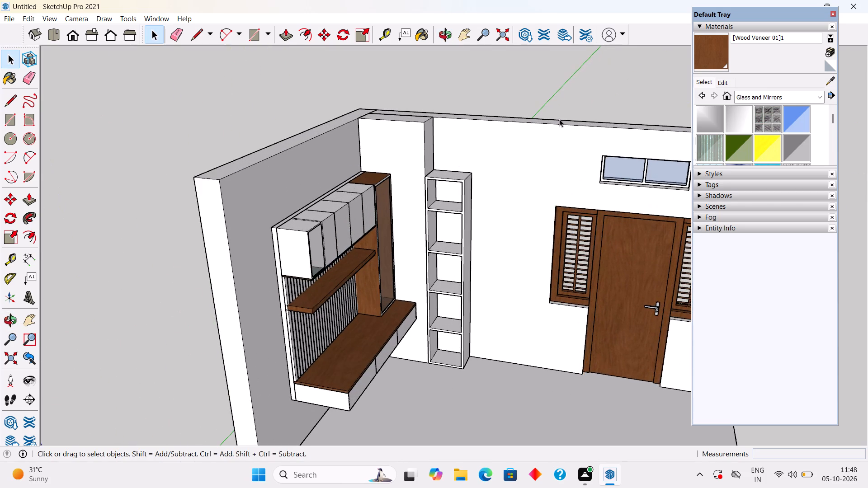
scroll(502, 216, "up", 3)
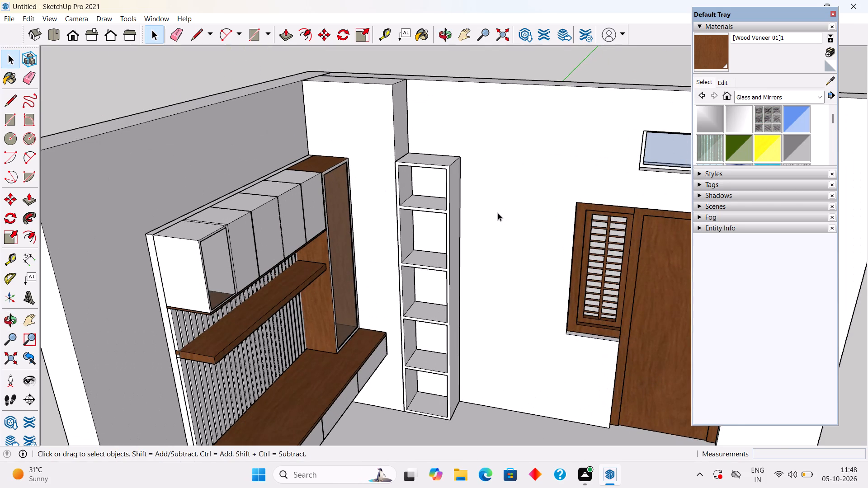
scroll(186, 345, "up", 9)
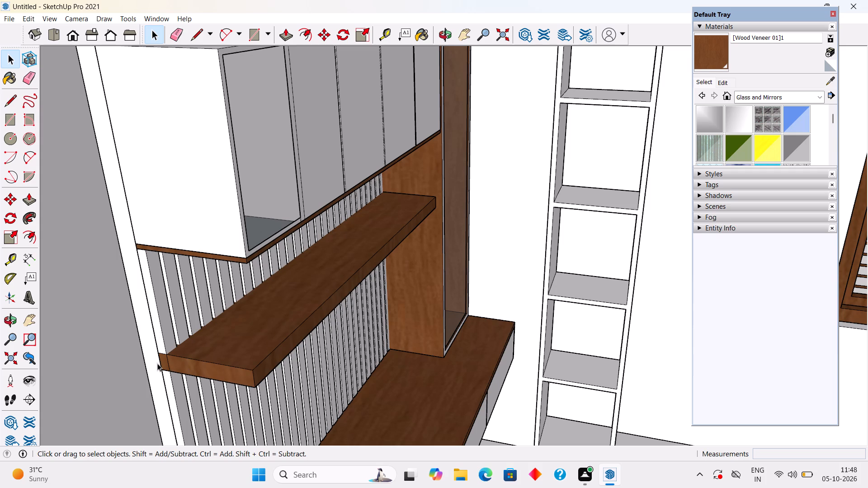
left_click(160, 341)
left_click(160, 341)
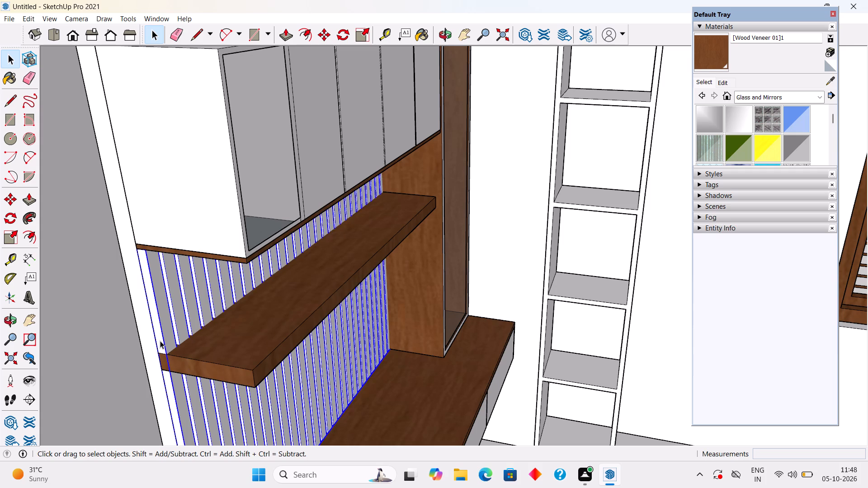
double_click(160, 341)
left_click(160, 341)
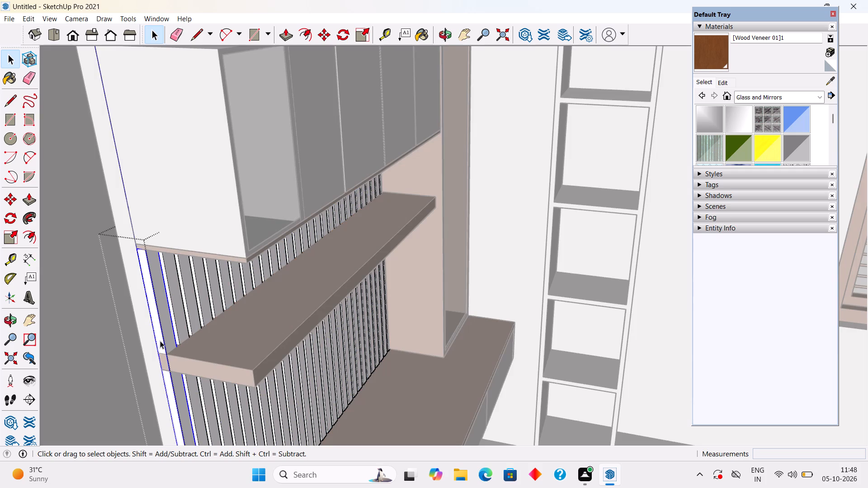
key("p")
left_click(161, 338)
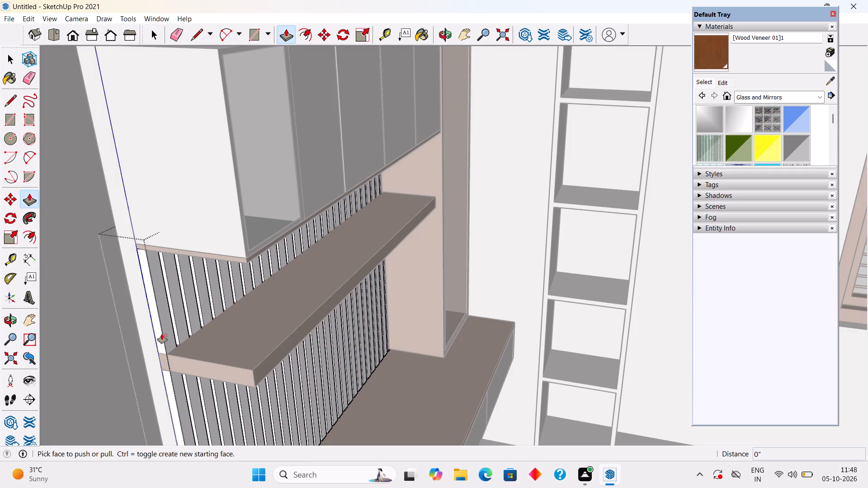
key("space")
triple_click(162, 334)
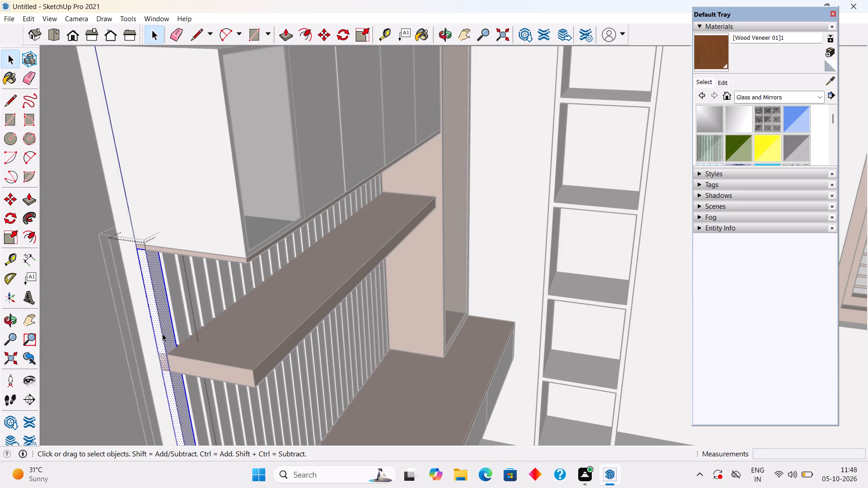
key("p")
left_click(161, 339)
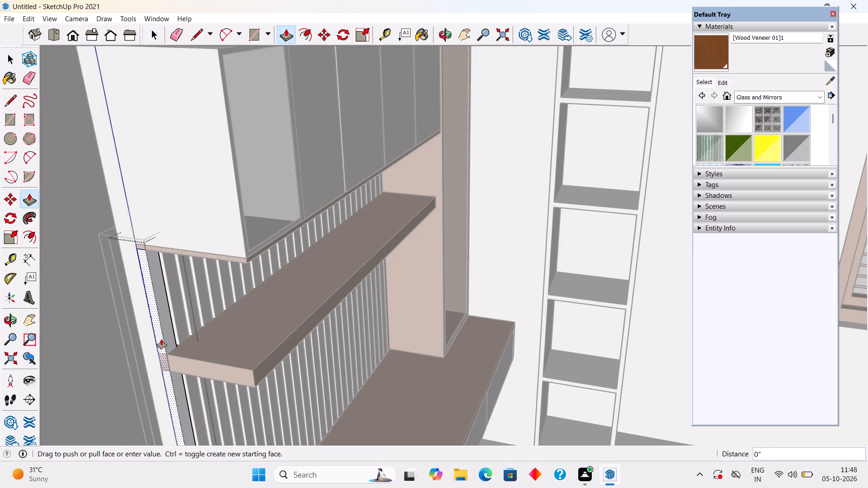
left_click(162, 337)
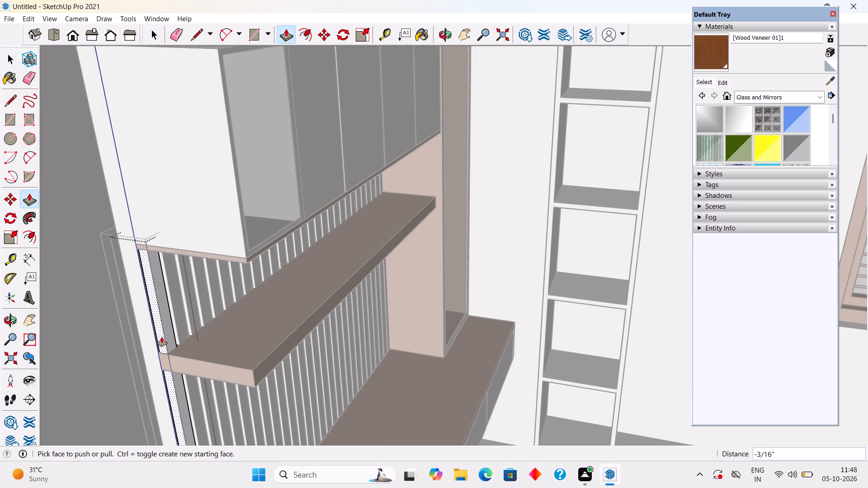
key("space")
scroll(162, 337, "down", 3)
left_click(57, 297)
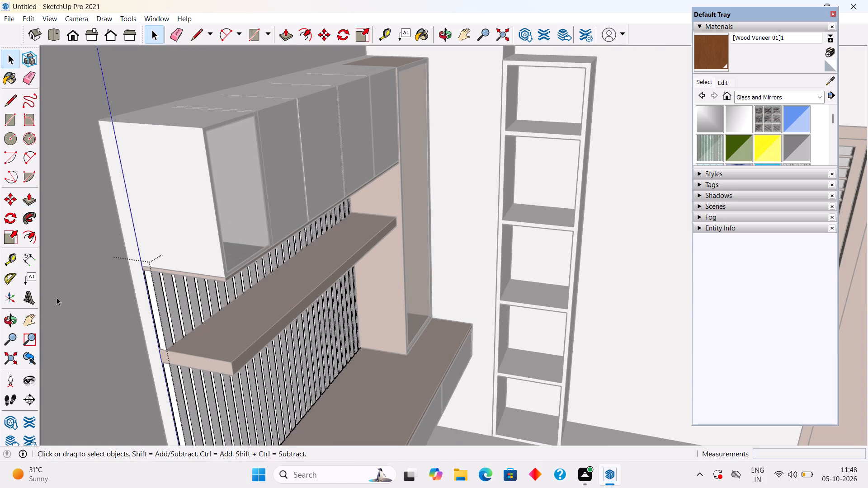
middle_click_drag(212, 301, 162, 271)
scroll(160, 280, "down", 3)
left_click(462, 78)
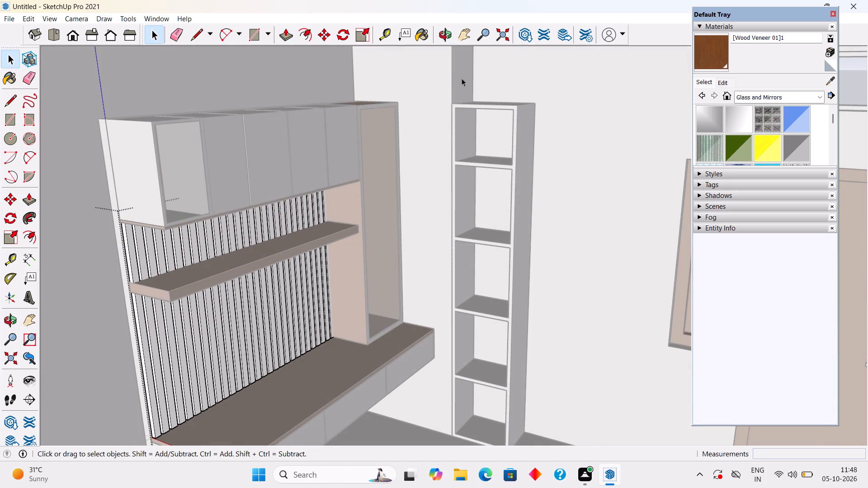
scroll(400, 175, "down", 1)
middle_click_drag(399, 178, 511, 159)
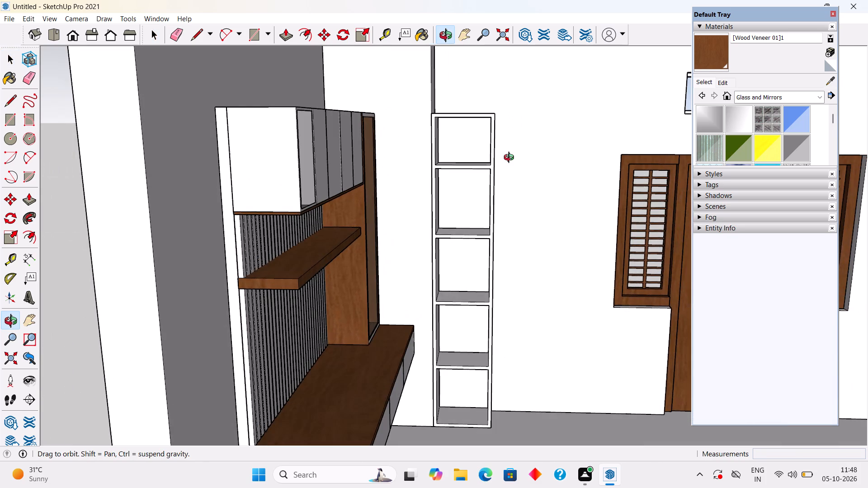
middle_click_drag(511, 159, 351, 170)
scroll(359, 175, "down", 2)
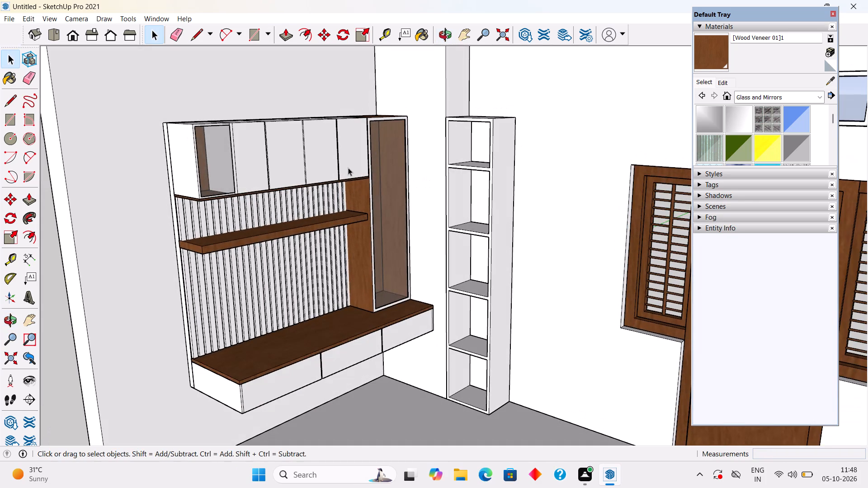
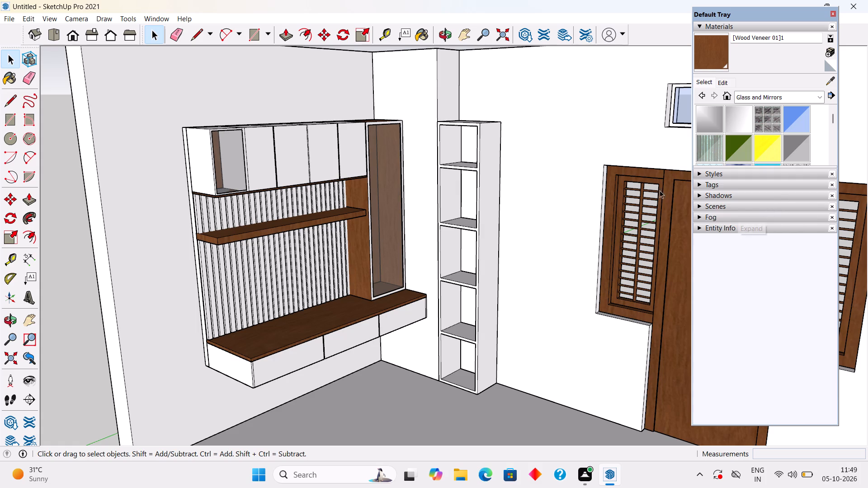
Slightly darken the [Wood Veneer 01]1 material and paint the tall open shelf unit with it.
middle_click_drag(460, 264, 552, 244)
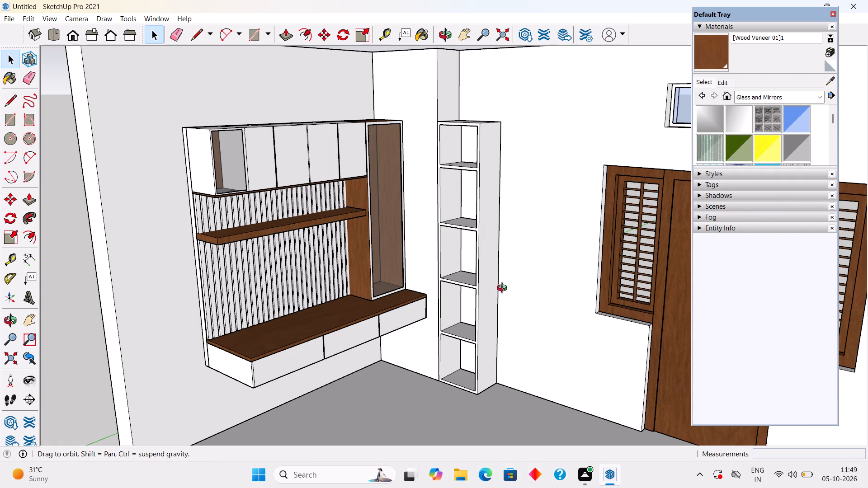
middle_click_drag(503, 290, 602, 268)
scroll(476, 281, "up", 3)
left_click(453, 291)
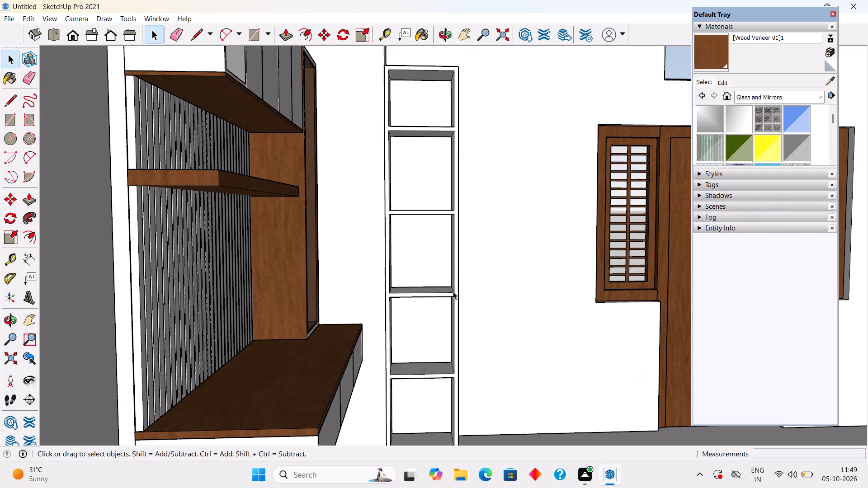
left_click(723, 54)
left_click(726, 83)
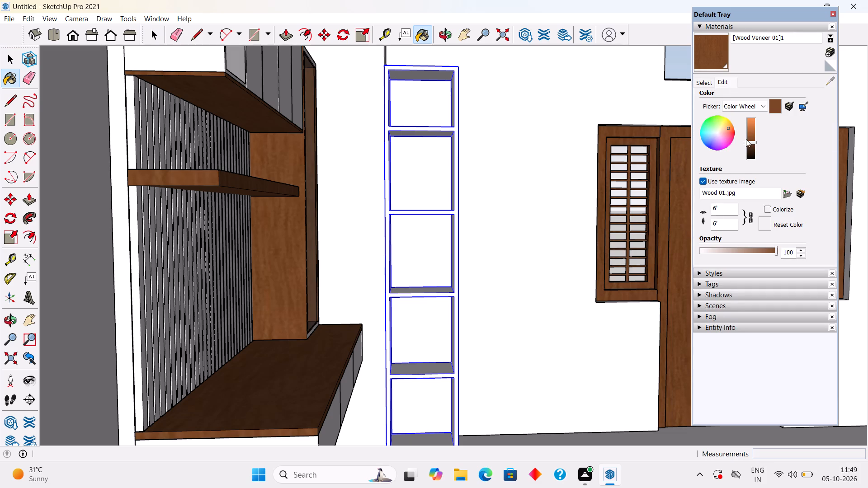
left_click_drag(747, 141, 750, 145)
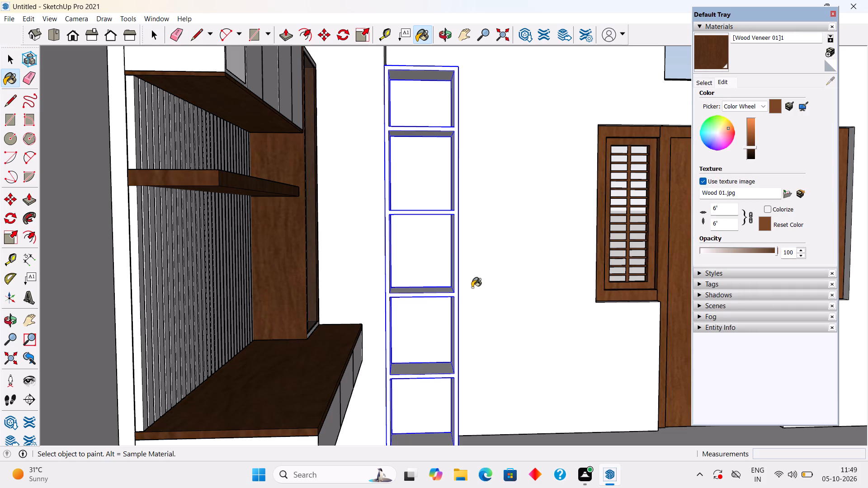
left_click(458, 300)
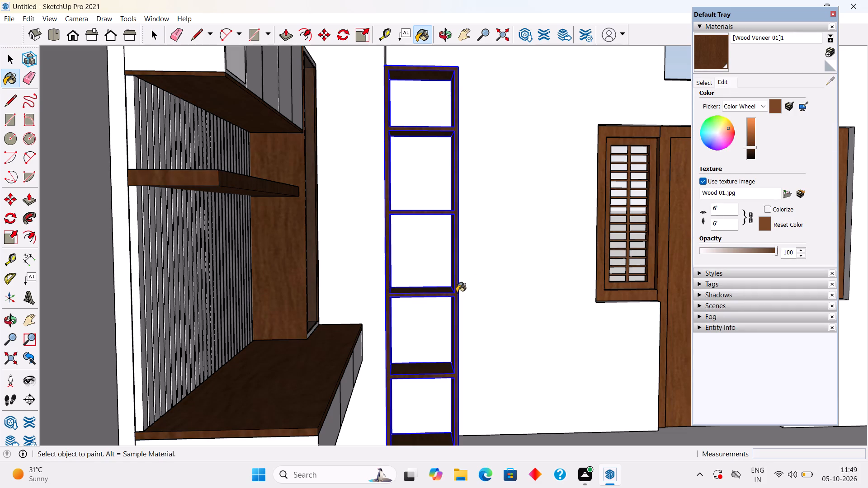
key("space")
scroll(456, 265, "down", 5)
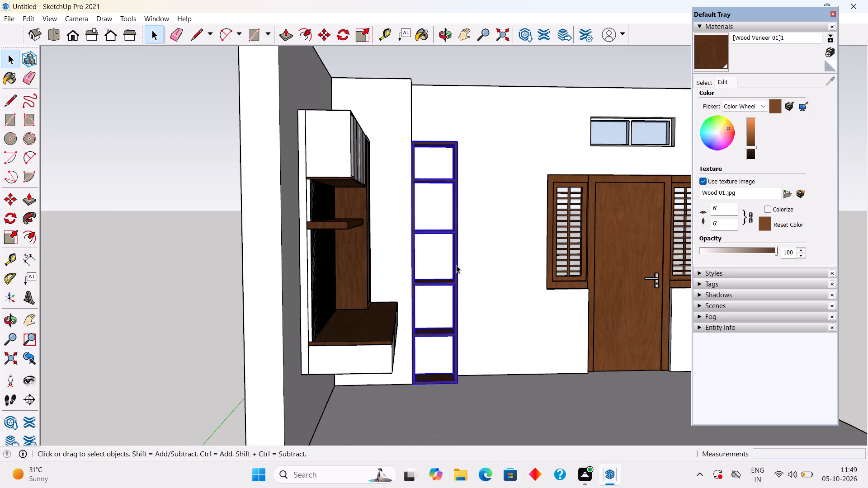
left_click(96, 195)
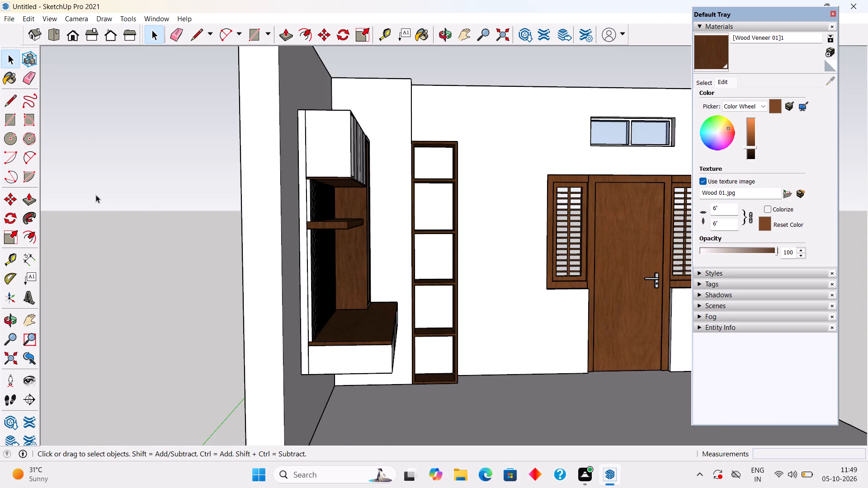
Draw a 1' 4" by 7' 10" rectangle across the back of the shelf unit, from its upper inner corner to the opposite bottom inner corner.
middle_click_drag(413, 250, 369, 368)
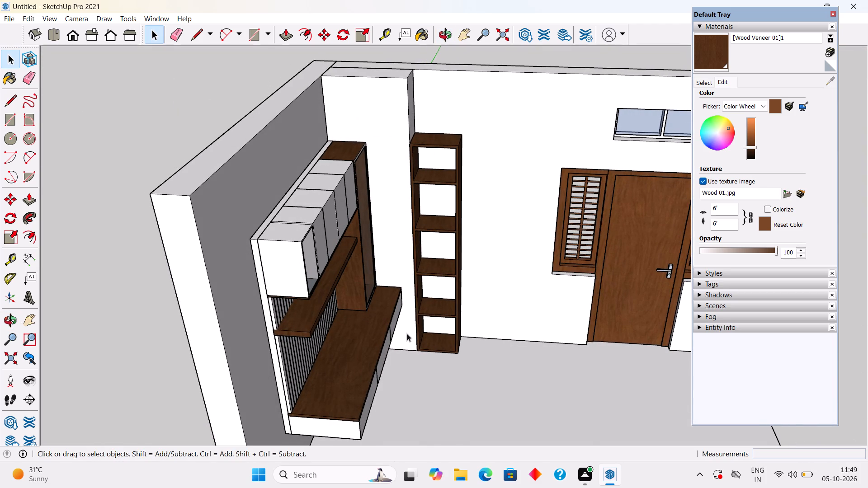
scroll(440, 142, "up", 9)
middle_click_drag(420, 170, 416, 99)
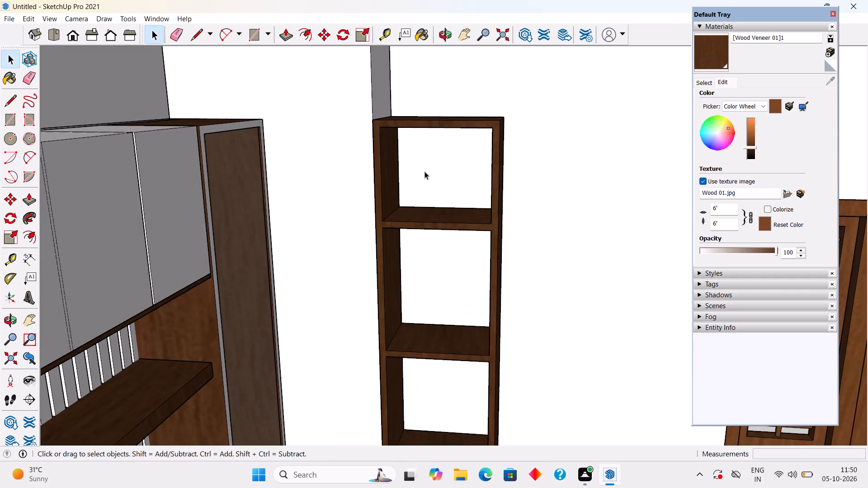
scroll(425, 145, "up", 3)
middle_click_drag(424, 119, 422, 57)
scroll(409, 146, "up", 8)
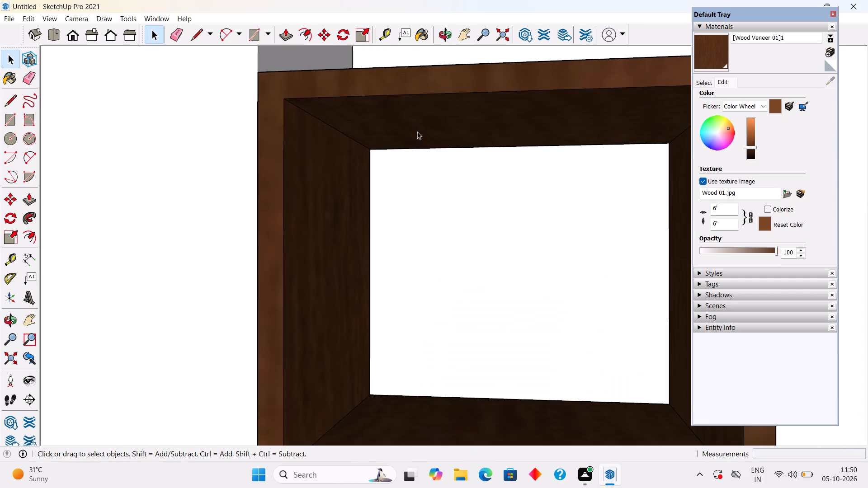
key("r")
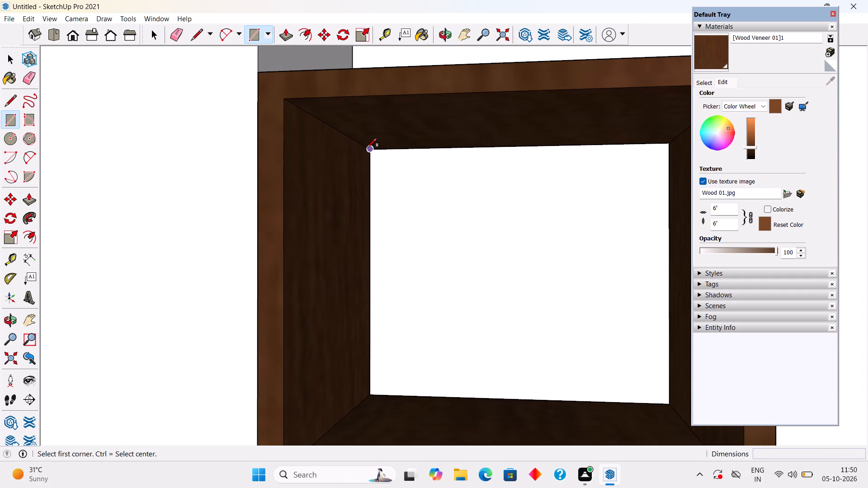
left_click(368, 147)
scroll(492, 268, "down", 6)
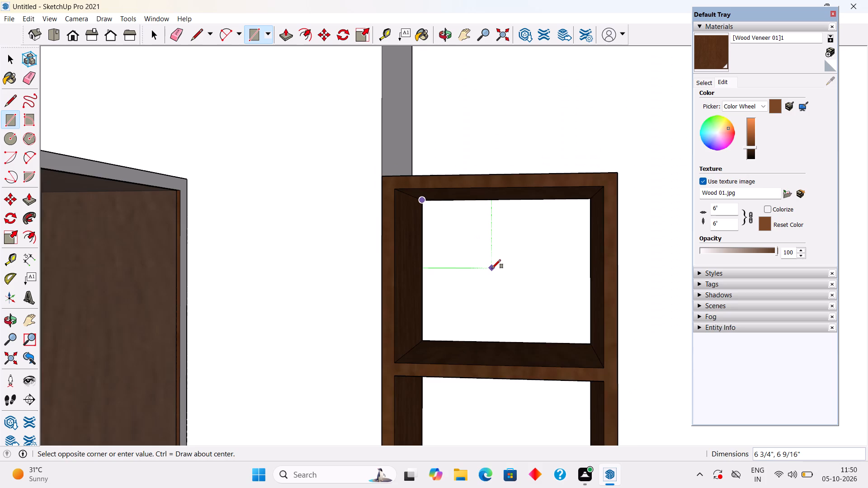
scroll(492, 268, "down", 19)
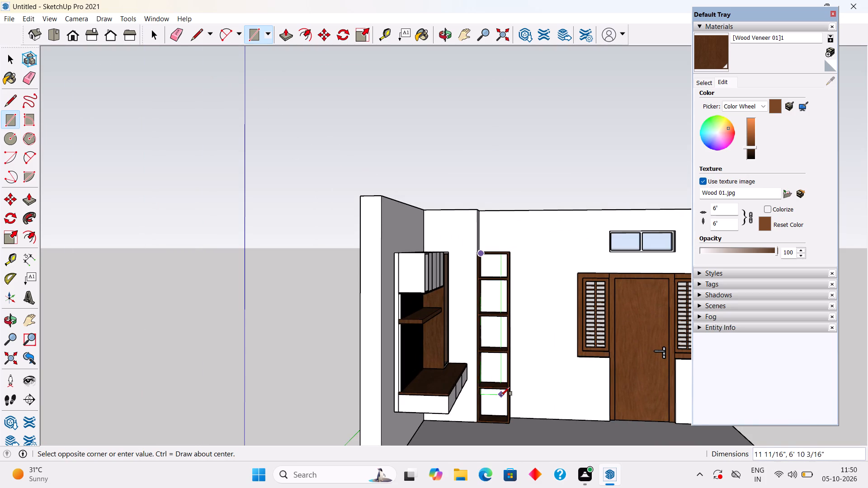
scroll(501, 397, "up", 5)
scroll(513, 441, "up", 5)
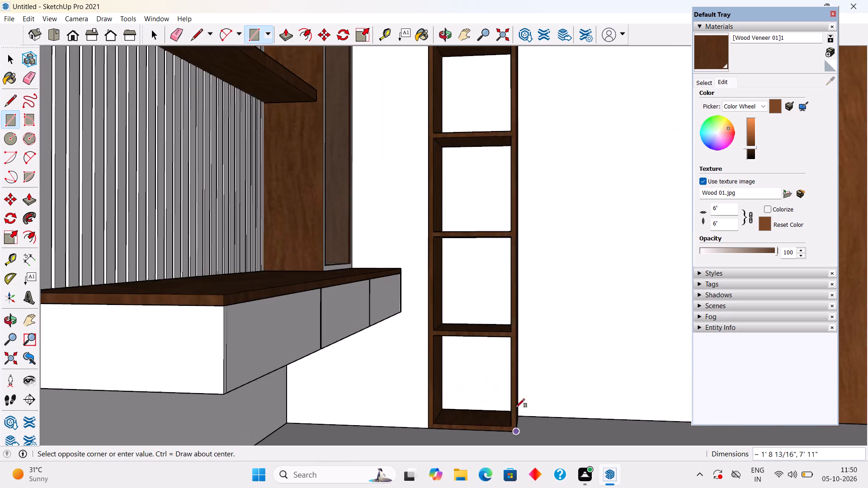
scroll(516, 387, "up", 11)
middle_click_drag(495, 398, 535, 327)
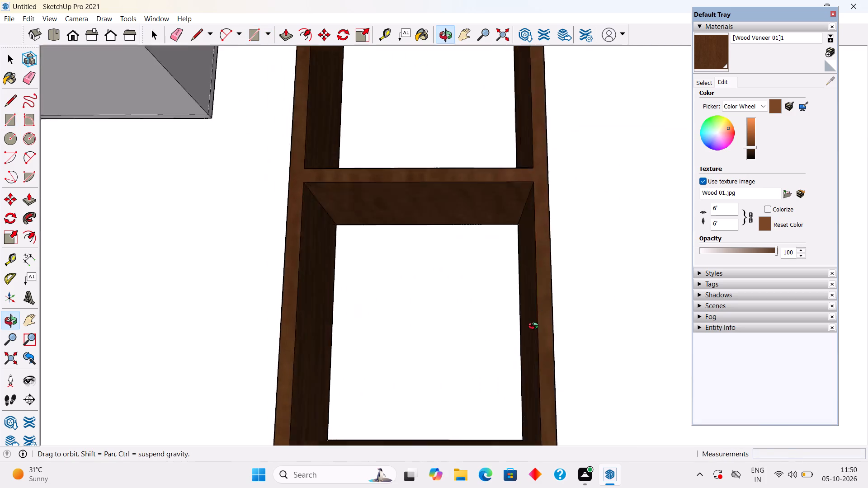
middle_click_drag(535, 327, 552, 291)
middle_click_drag(528, 300, 497, 419)
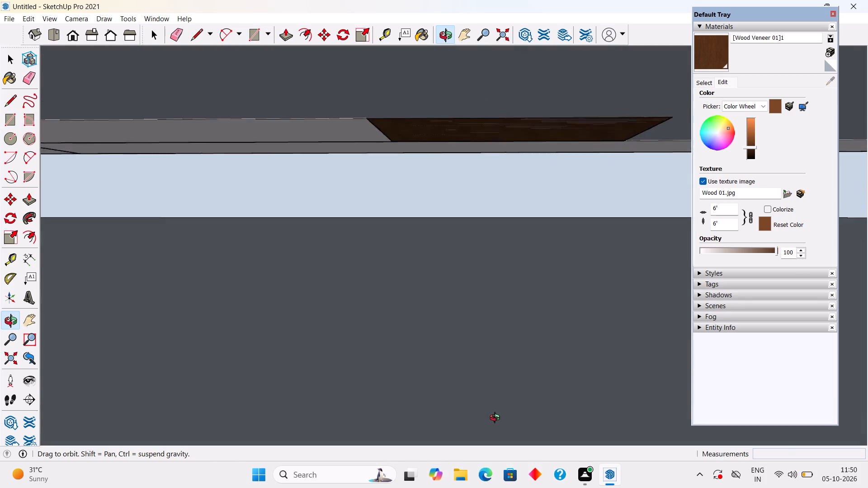
middle_click_drag(497, 419, 498, 410)
scroll(498, 413, "down", 20)
scroll(498, 413, "down", 17)
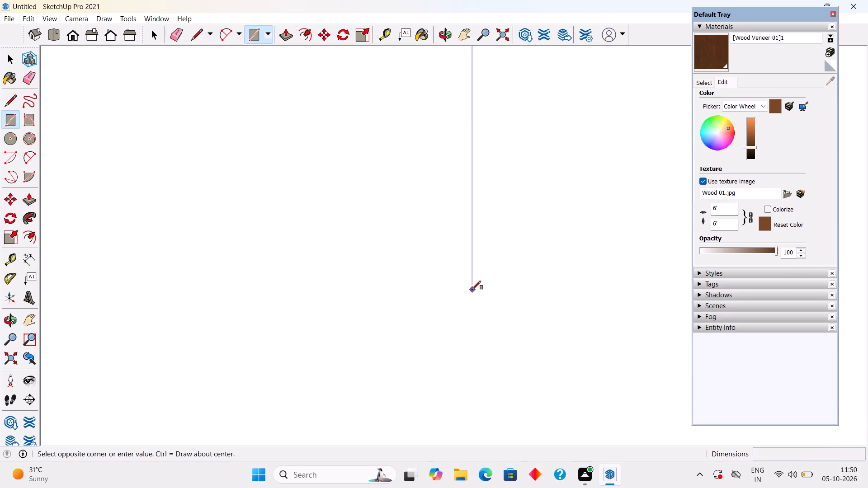
scroll(472, 290, "down", 14)
scroll(500, 164, "up", 4)
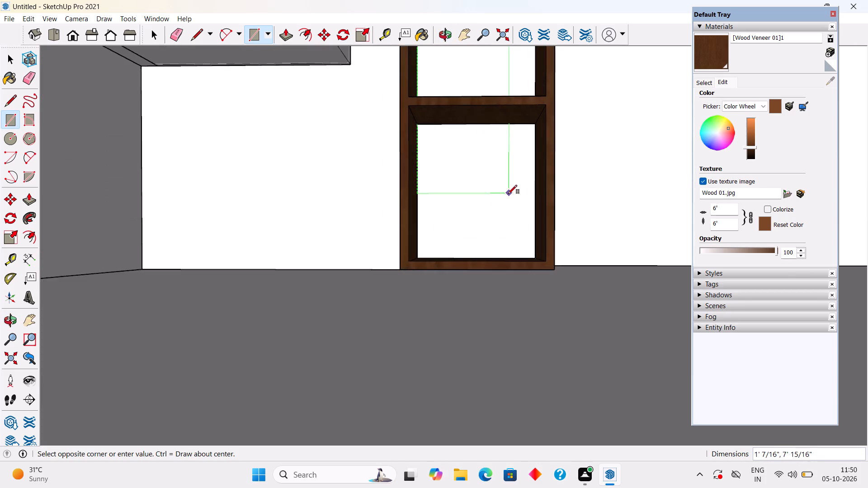
scroll(508, 195, "up", 4)
scroll(519, 235, "up", 5)
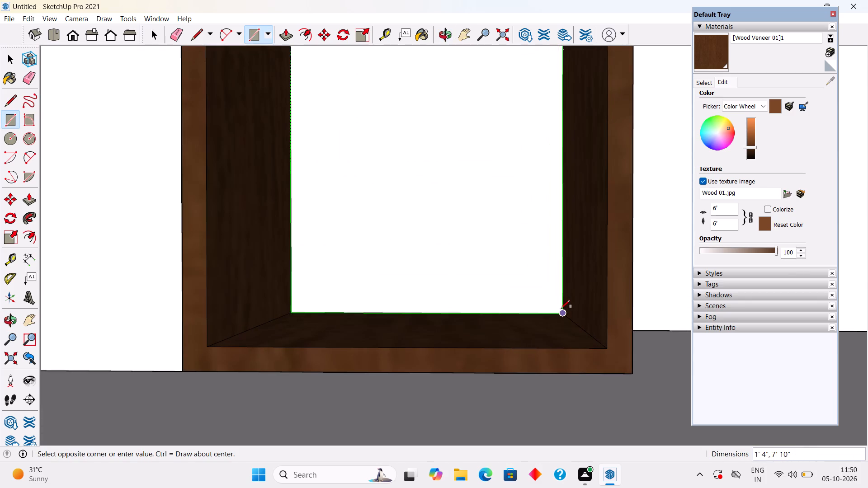
left_click(561, 309)
key("space")
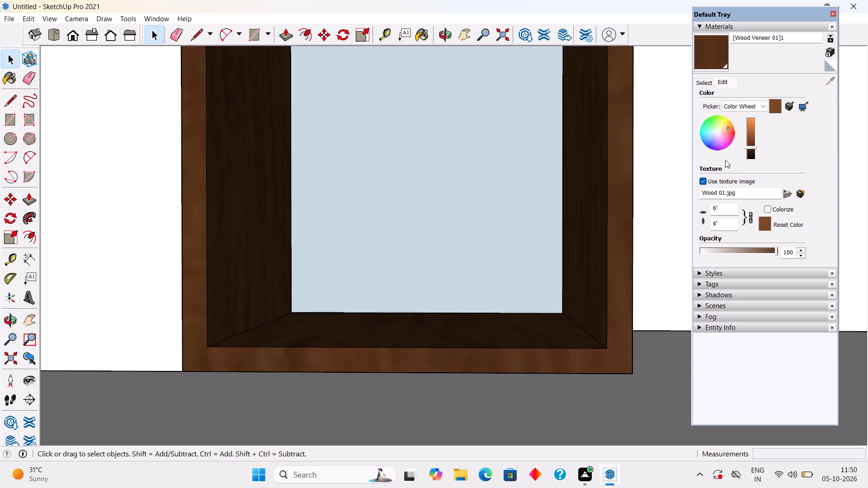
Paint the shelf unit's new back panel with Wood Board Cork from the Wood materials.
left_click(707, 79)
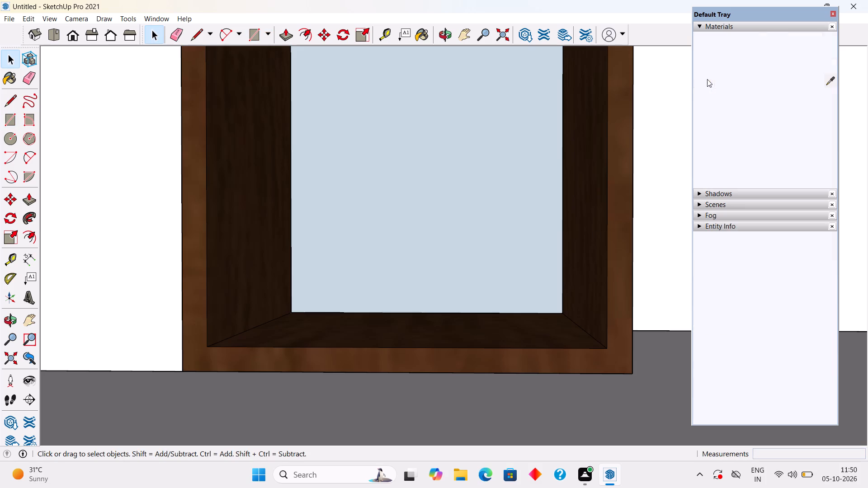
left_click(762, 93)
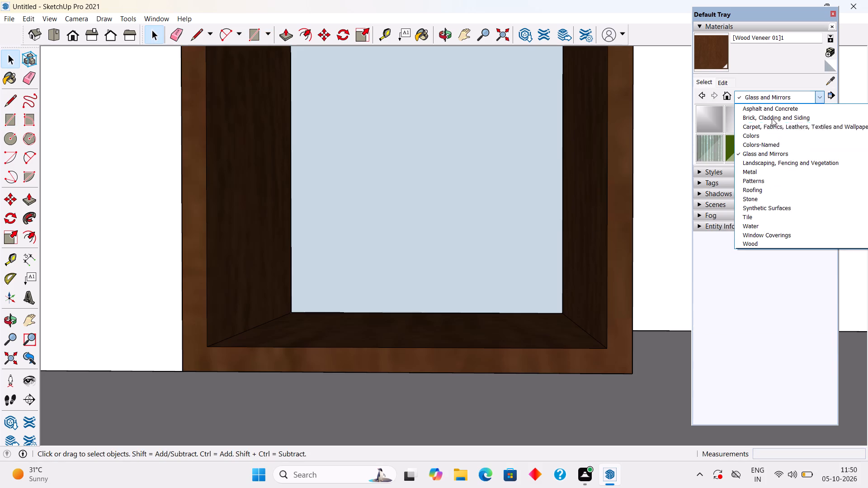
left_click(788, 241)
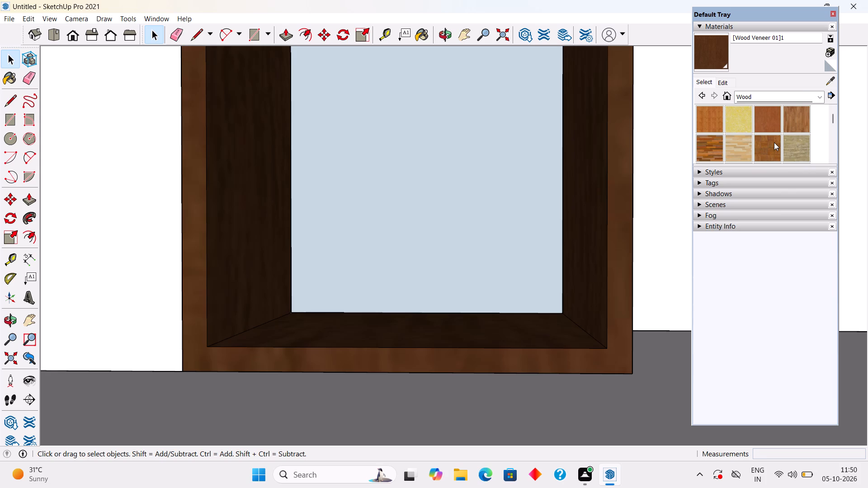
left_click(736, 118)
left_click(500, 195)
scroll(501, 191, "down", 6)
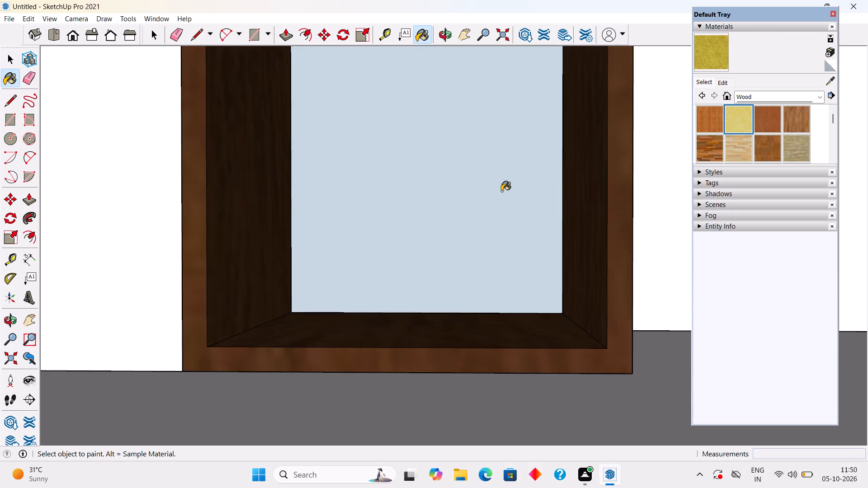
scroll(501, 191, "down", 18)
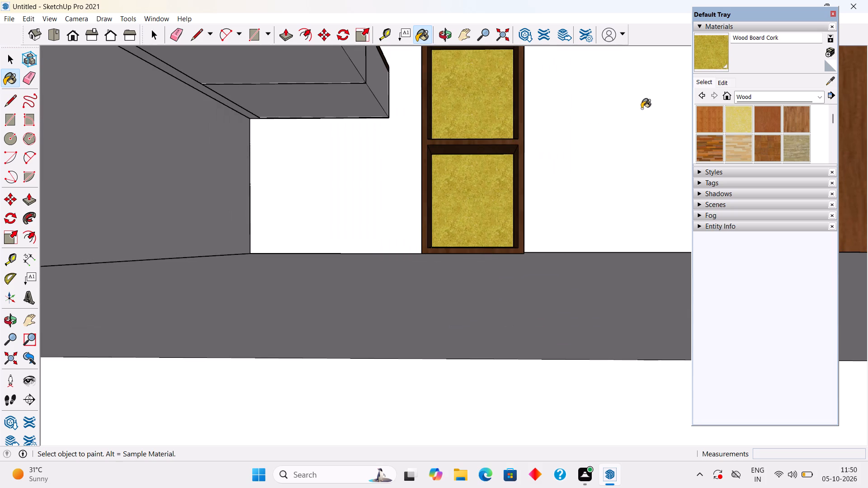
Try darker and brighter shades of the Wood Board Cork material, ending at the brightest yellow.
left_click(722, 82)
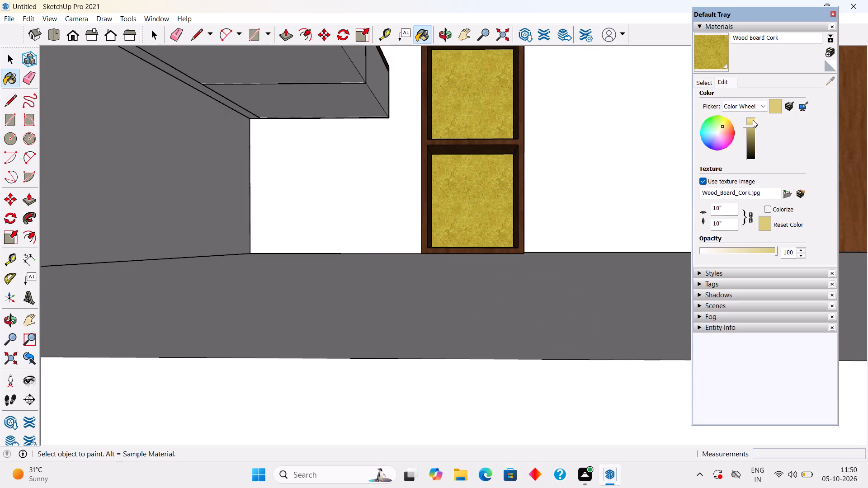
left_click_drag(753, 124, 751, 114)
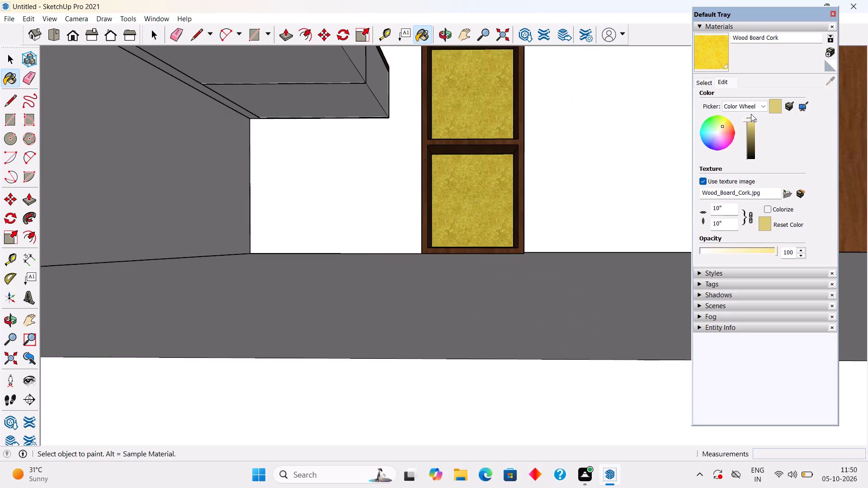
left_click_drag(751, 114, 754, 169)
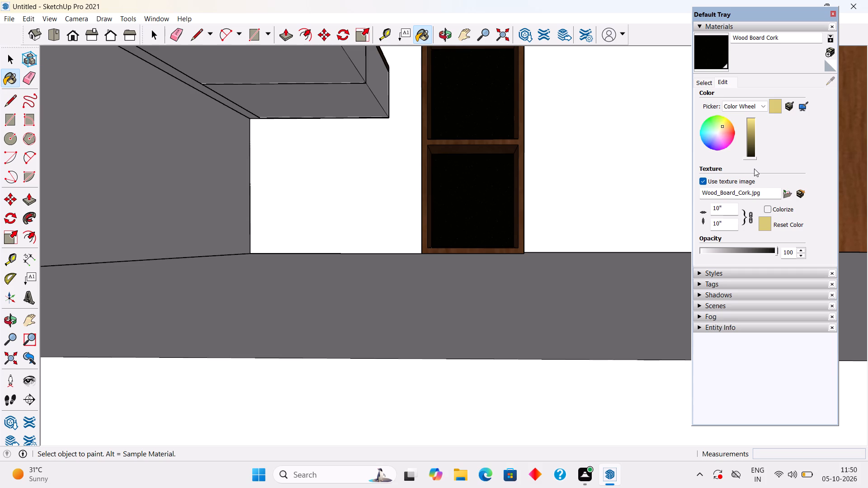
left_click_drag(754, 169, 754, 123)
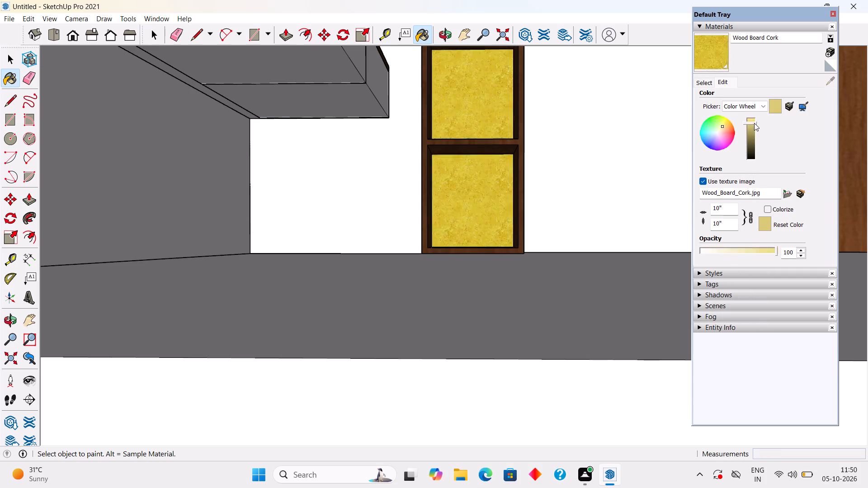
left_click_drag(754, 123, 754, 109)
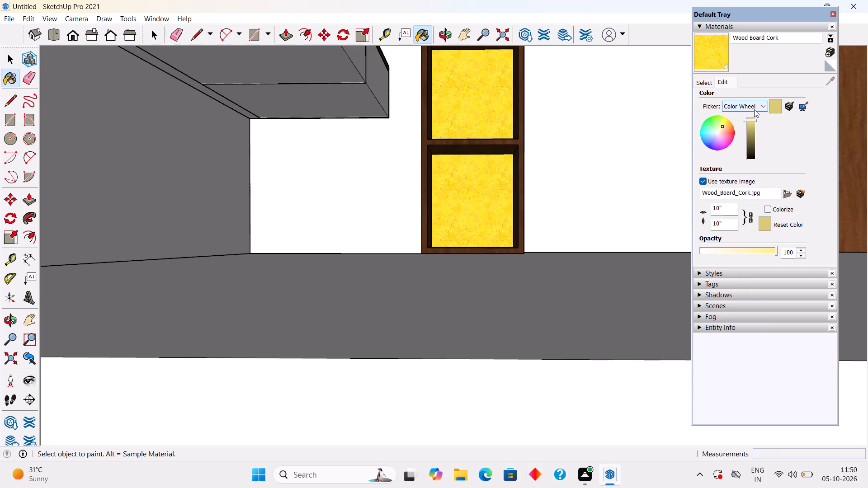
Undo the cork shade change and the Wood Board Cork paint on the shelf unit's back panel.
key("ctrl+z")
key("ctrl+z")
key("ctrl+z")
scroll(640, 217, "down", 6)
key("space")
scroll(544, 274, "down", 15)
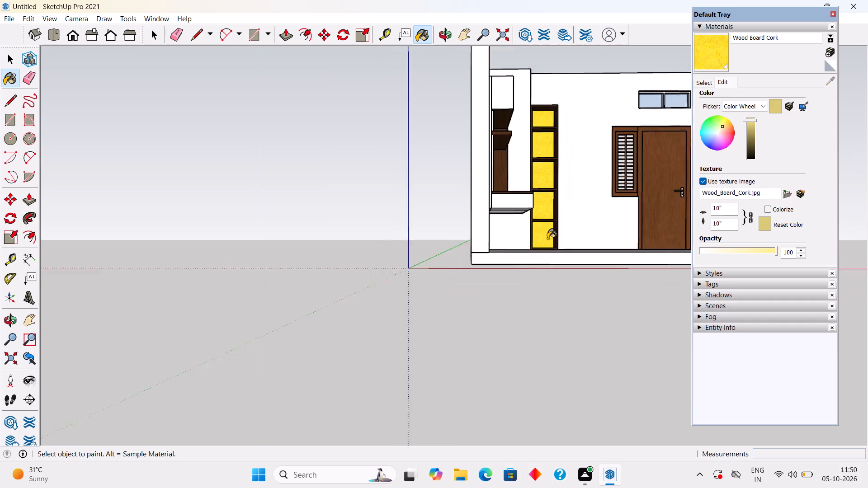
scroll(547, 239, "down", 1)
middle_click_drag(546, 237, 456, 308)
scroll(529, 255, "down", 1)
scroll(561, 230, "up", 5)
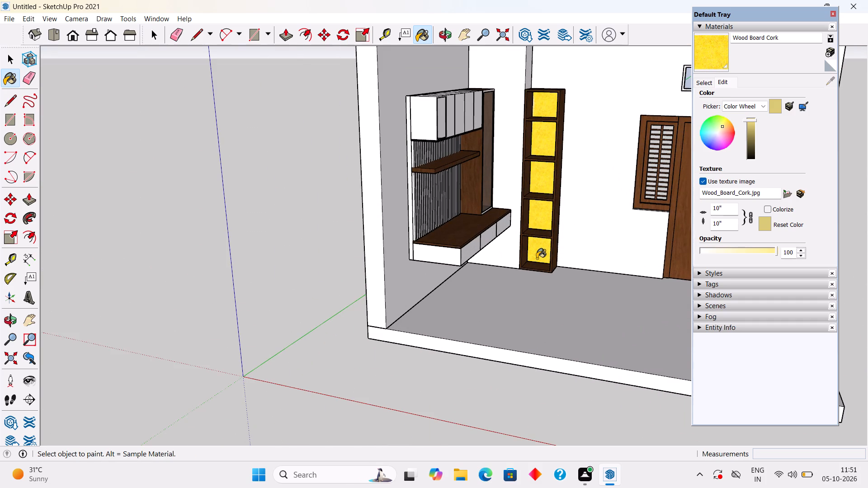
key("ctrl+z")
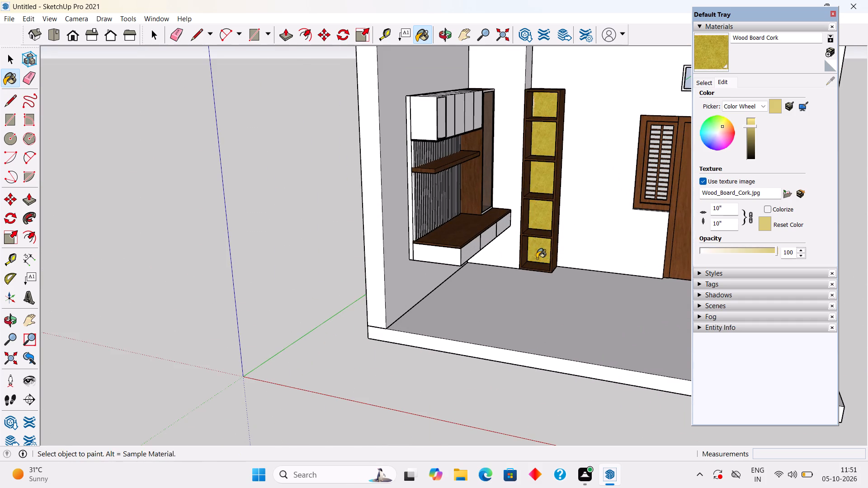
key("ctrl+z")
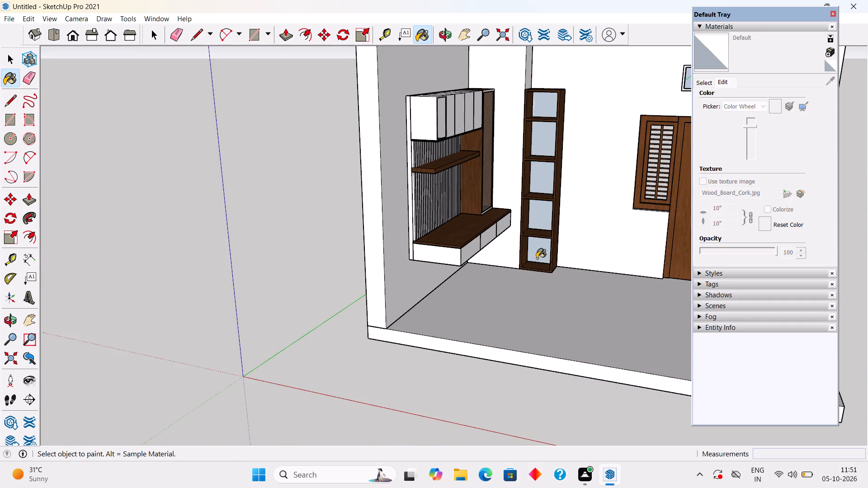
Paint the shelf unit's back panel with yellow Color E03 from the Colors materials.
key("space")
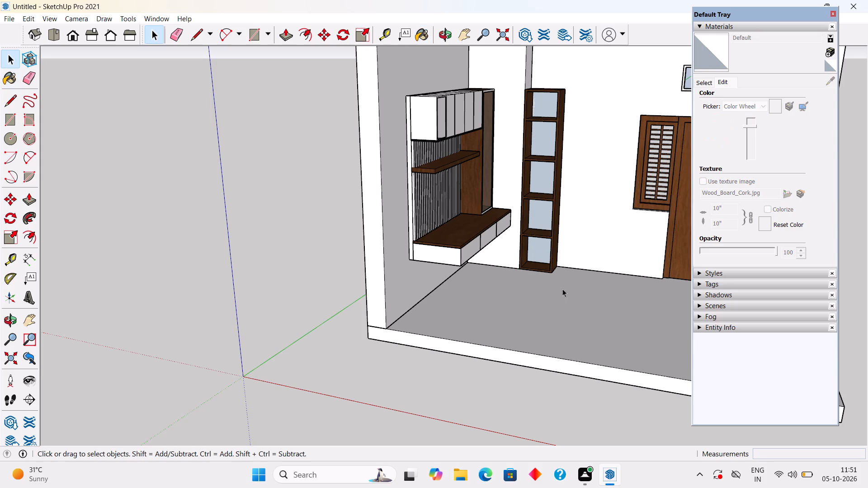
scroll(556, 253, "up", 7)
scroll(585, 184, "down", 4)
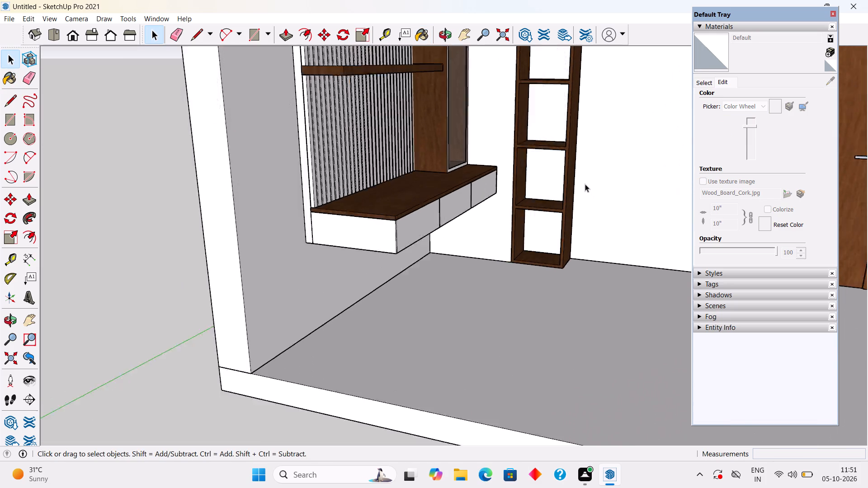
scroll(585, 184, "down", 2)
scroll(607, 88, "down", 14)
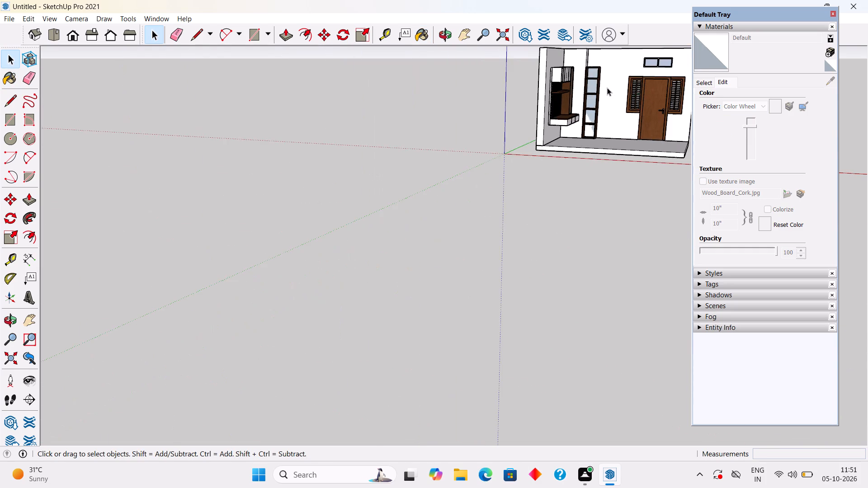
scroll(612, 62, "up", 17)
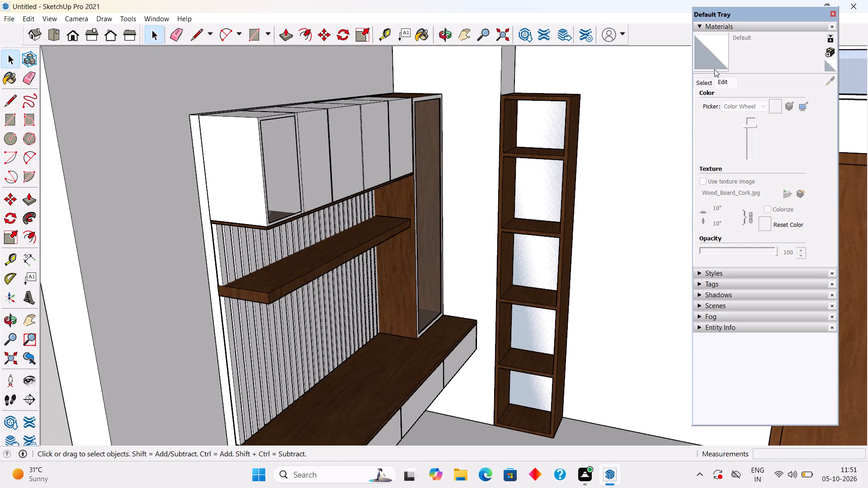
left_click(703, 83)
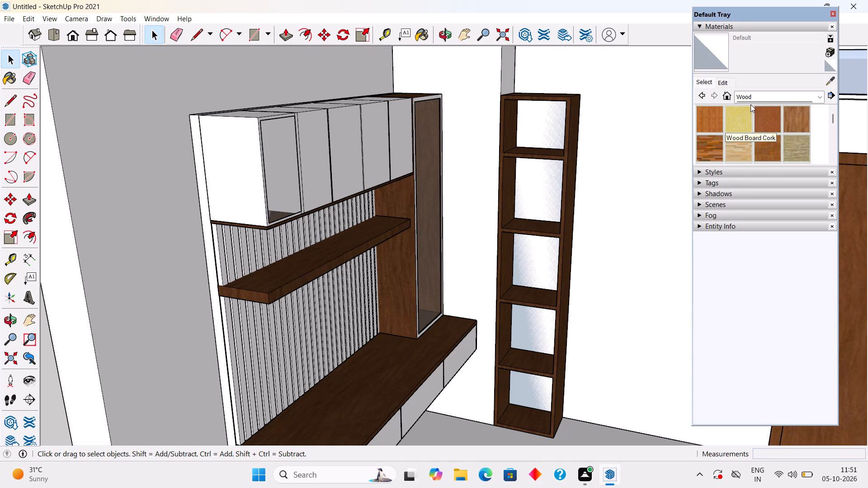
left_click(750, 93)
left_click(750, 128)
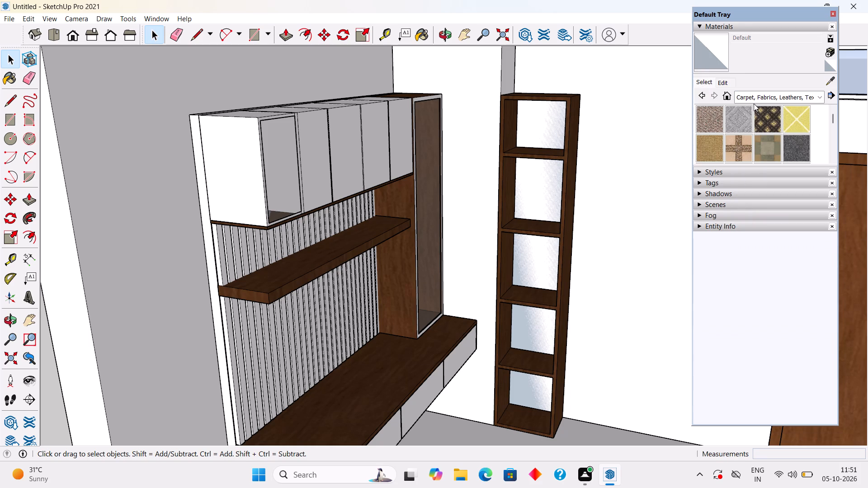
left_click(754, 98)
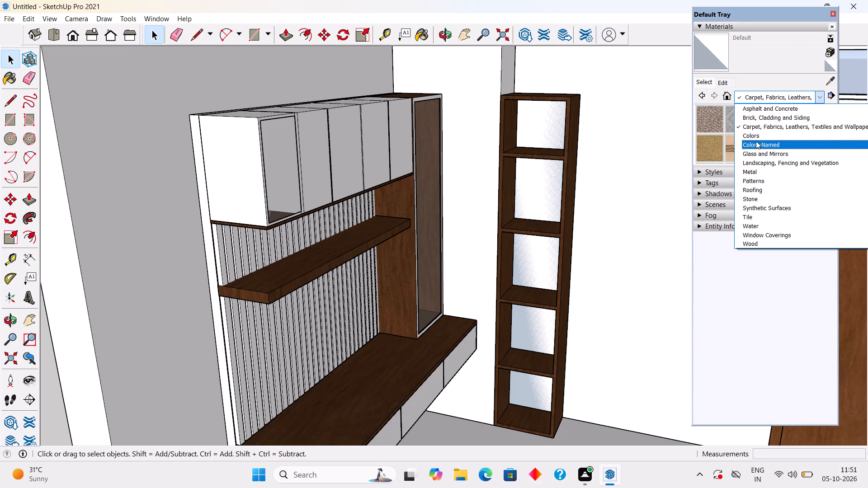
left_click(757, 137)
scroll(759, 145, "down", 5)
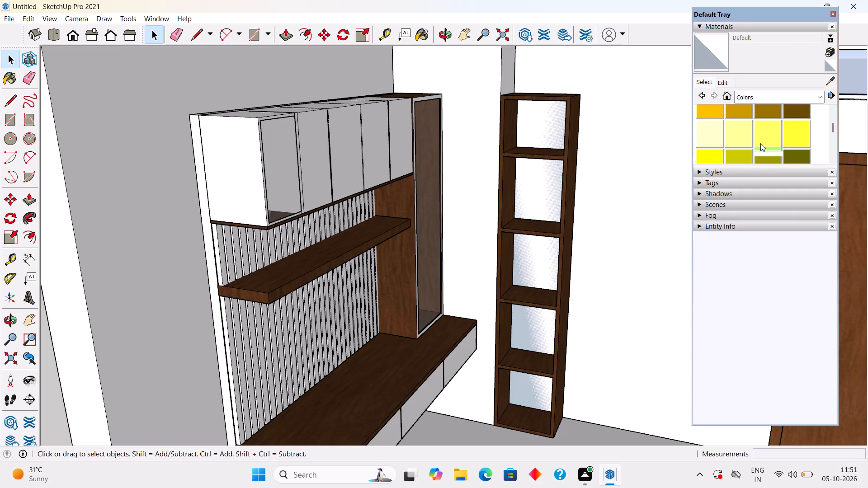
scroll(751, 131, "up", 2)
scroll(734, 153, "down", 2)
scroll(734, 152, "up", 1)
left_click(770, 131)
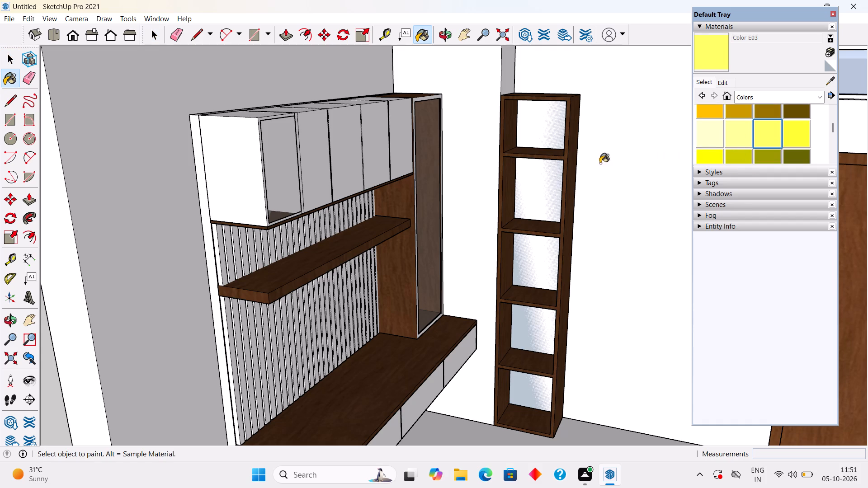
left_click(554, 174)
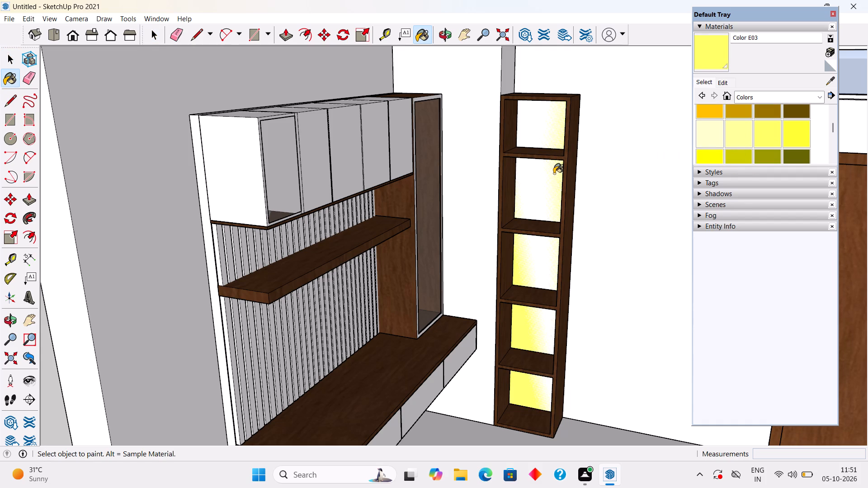
Repaint the shelf unit's back panel with the pale yellow Color E01.
left_click(709, 127)
left_click(543, 178)
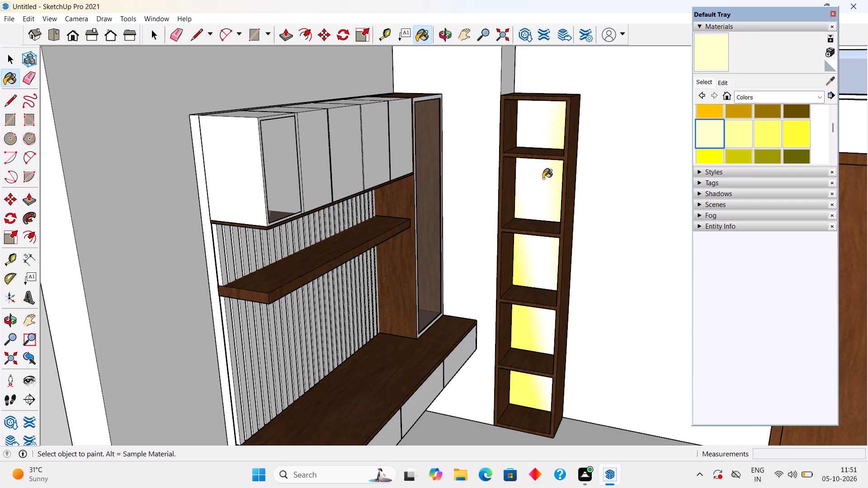
Push/Pull the shelf unit's back panel by 0.1" to give it thickness.
key("p")
left_click(548, 177)
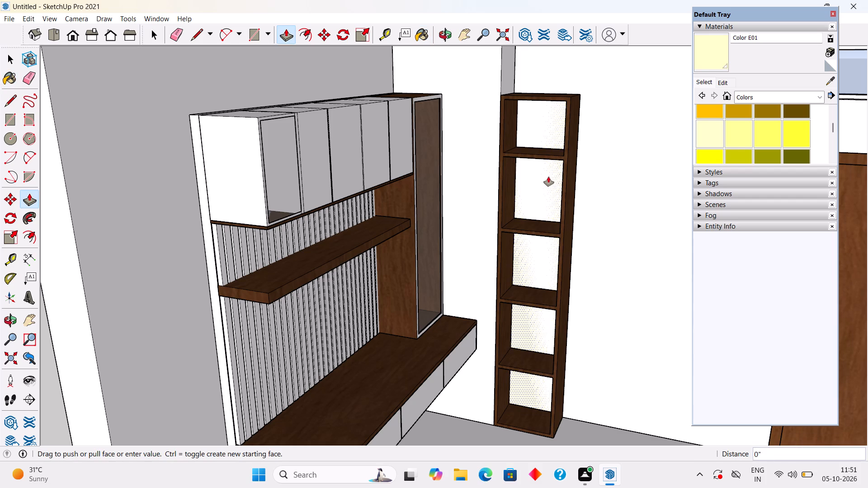
type(".1\"")
key("Return")
key("space")
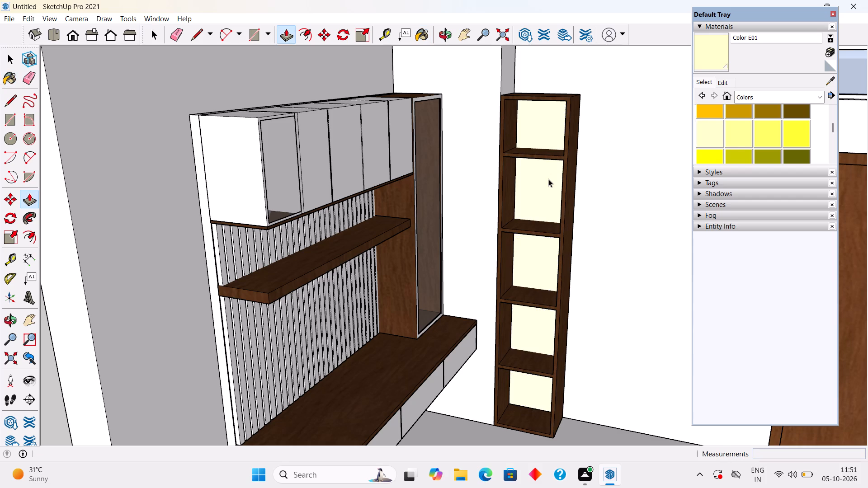
Examine the shelf unit's painted back panel up close and within the whole room from several angles.
scroll(548, 180, "down", 7)
scroll(536, 223, "down", 4)
middle_click_drag(536, 238, 617, 207)
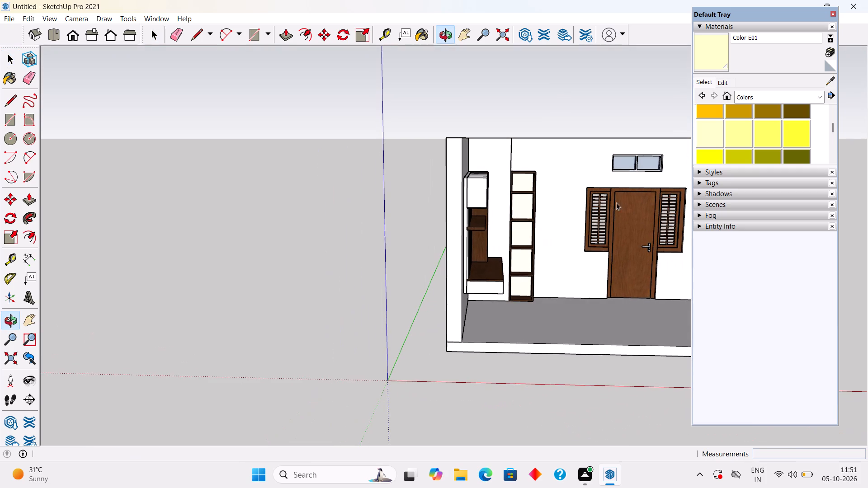
left_click(555, 66)
scroll(516, 223, "up", 19)
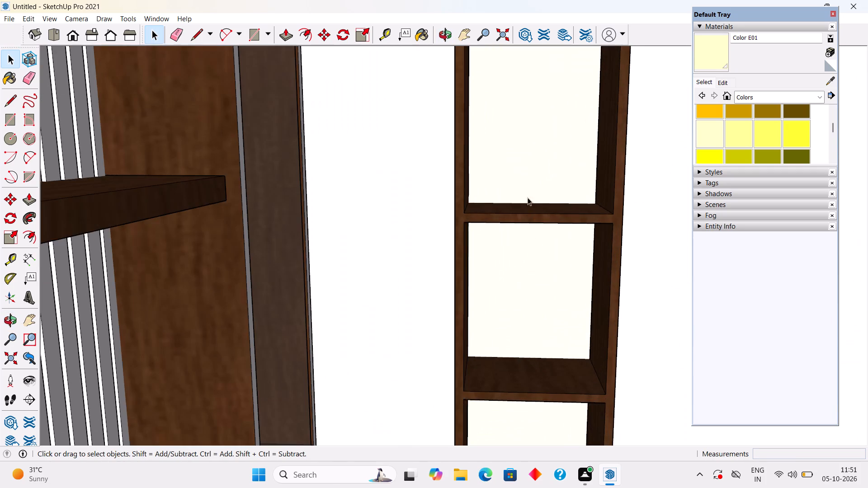
middle_click_drag(497, 187, 471, 162)
scroll(470, 162, "down", 9)
middle_click_drag(462, 221, 417, 196)
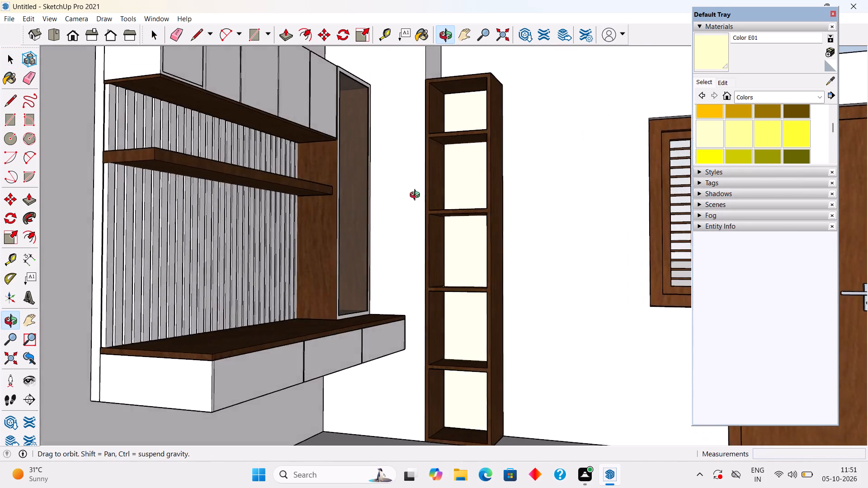
middle_click_drag(417, 196, 436, 230)
scroll(436, 230, "down", 2)
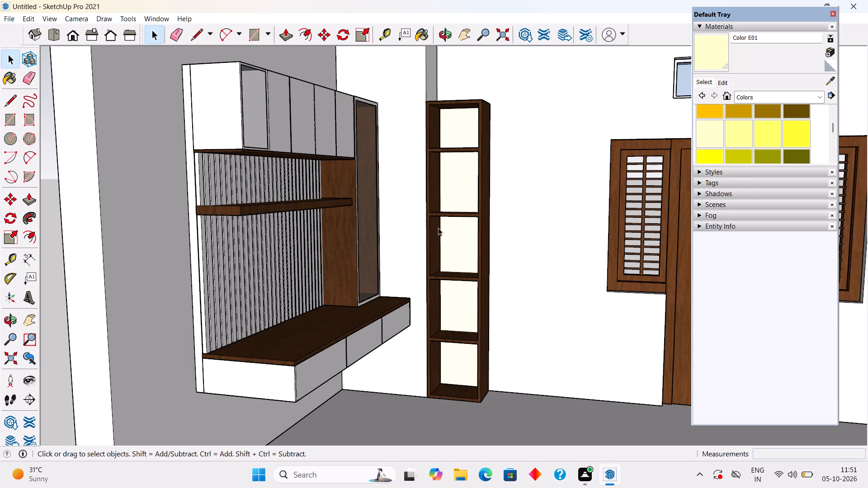
scroll(438, 228, "down", 4)
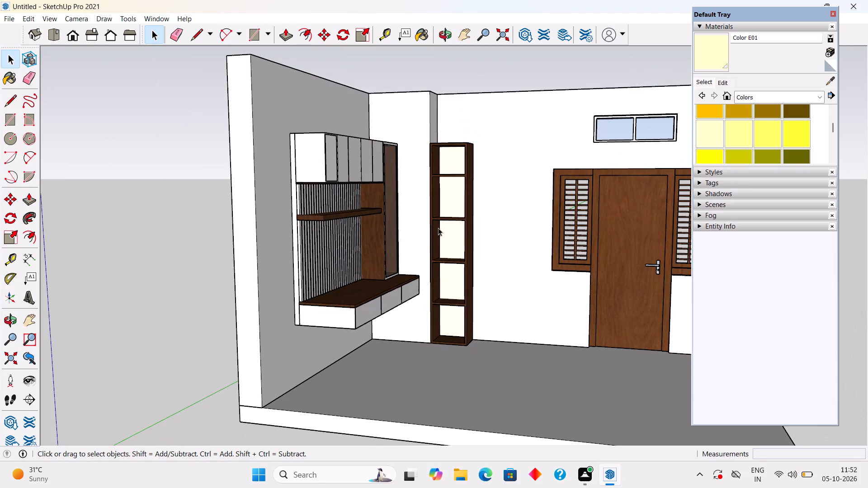
scroll(438, 228, "down", 9)
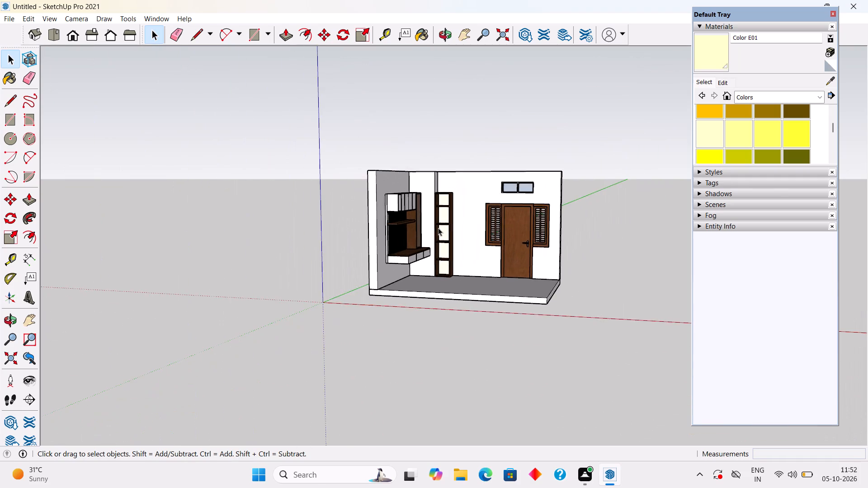
scroll(450, 226, "up", 12)
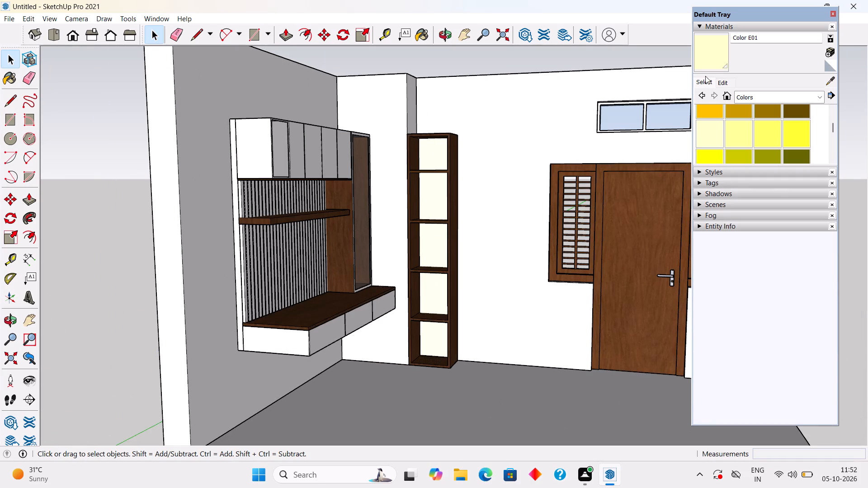
Darken the Color E01 material slightly by lowering its brightness.
left_click(722, 84)
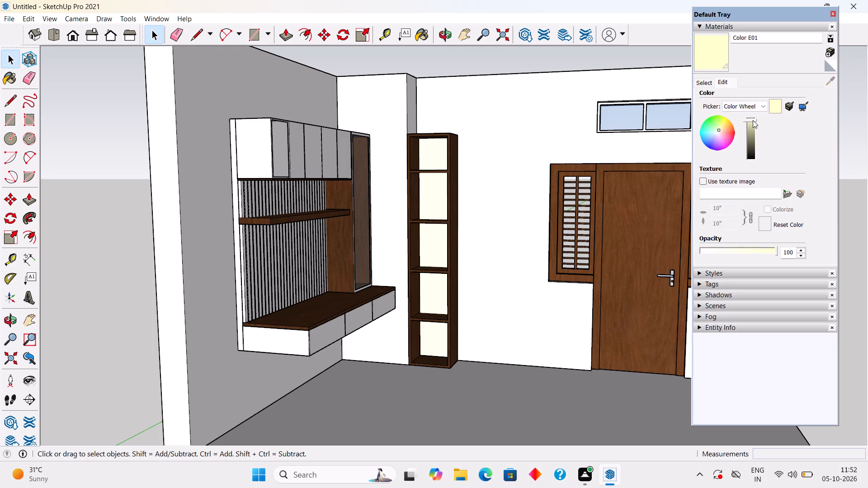
left_click(753, 120)
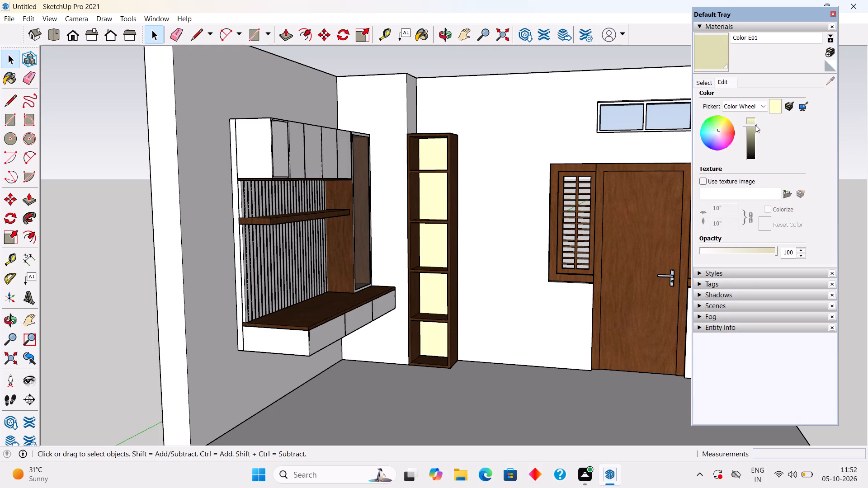
Draw a rectangle about 1' 2 5/16" by 6' 3" over the top of the wall unit, from its back corner to the opposite front corner.
middle_click_drag(516, 233, 610, 226)
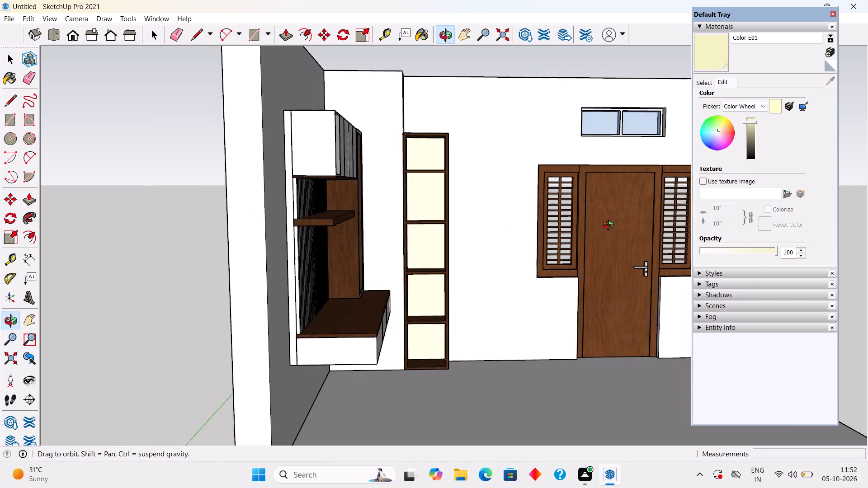
middle_click_drag(610, 226, 529, 203)
scroll(529, 202, "down", 3)
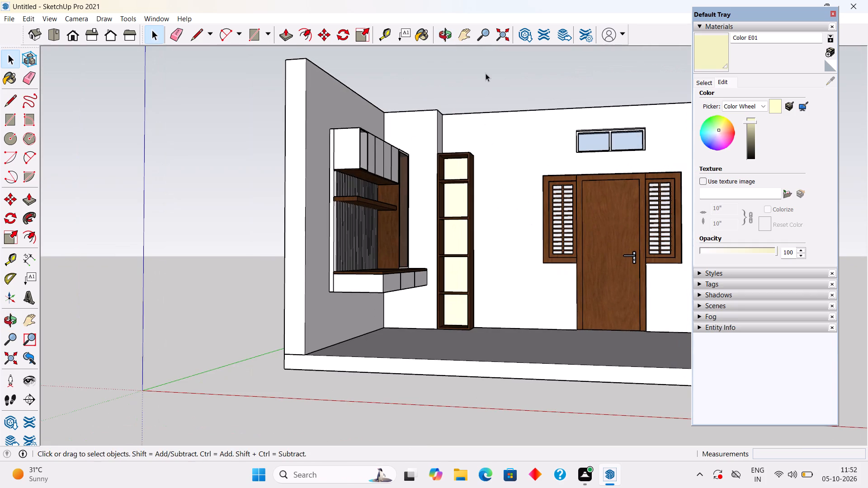
left_click(486, 73)
middle_click_drag(473, 316, 299, 314)
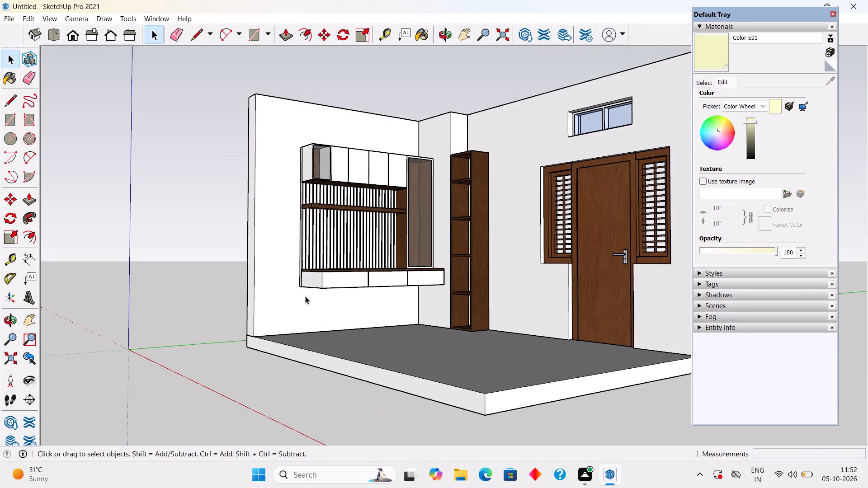
middle_click_drag(332, 165, 348, 334)
scroll(361, 161, "up", 4)
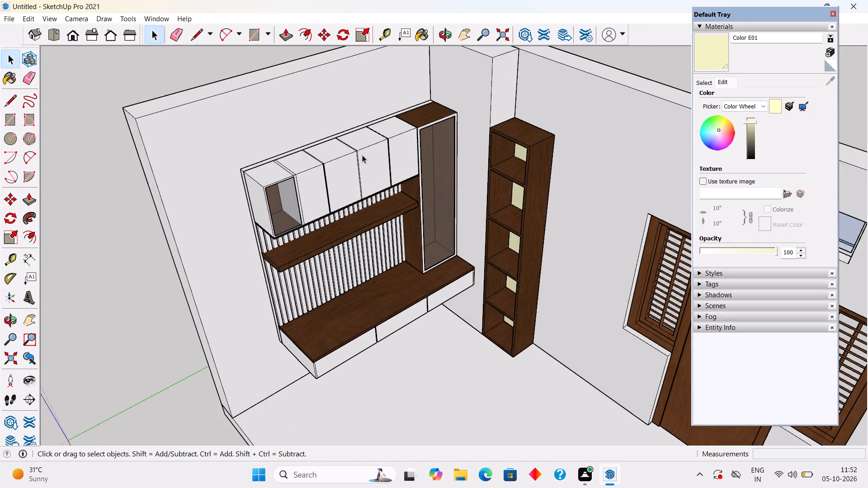
middle_click_drag(373, 125, 359, 212)
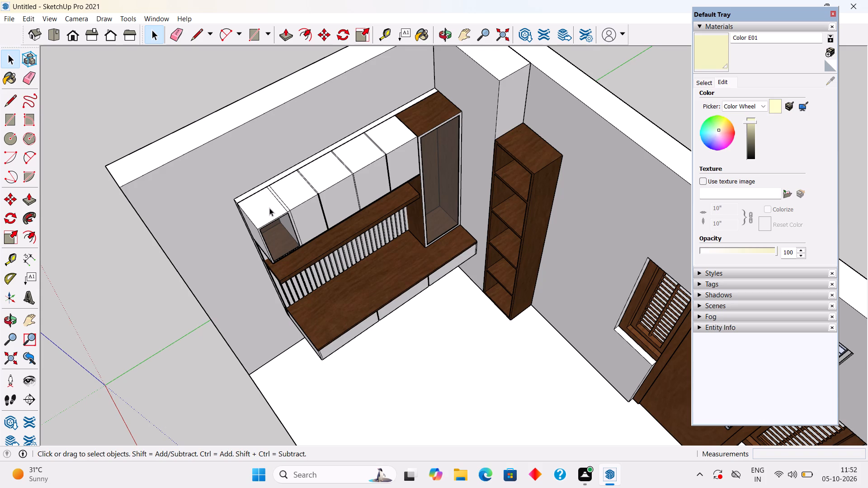
key("r")
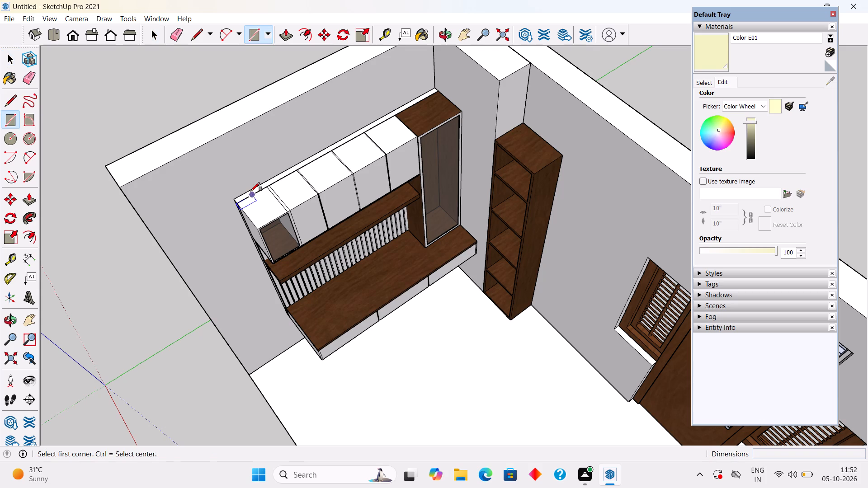
left_click(235, 199)
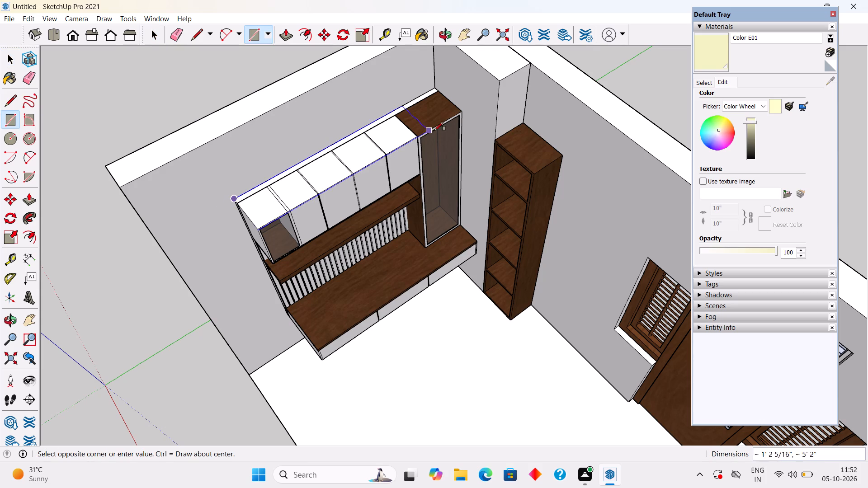
left_click(463, 111)
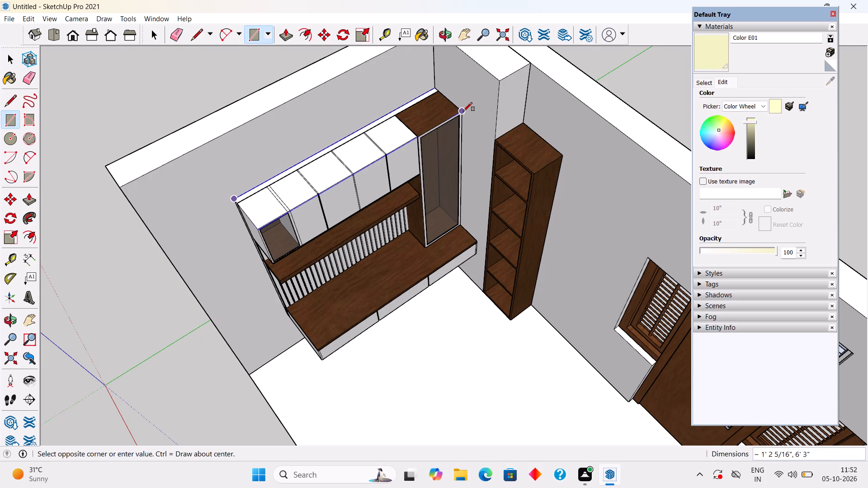
Push/Pull the new rectangle on top of the wall unit up by 0.3" to form a top panel.
key("p")
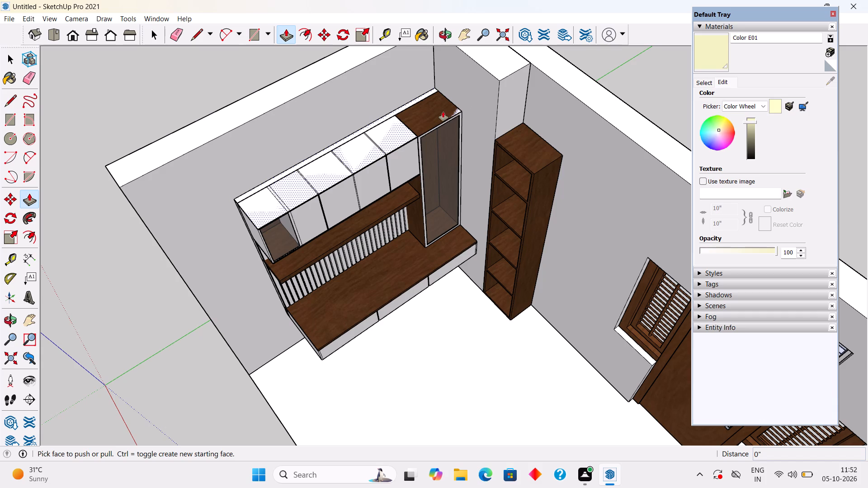
left_click(443, 112)
type(".3\"")
key("Return")
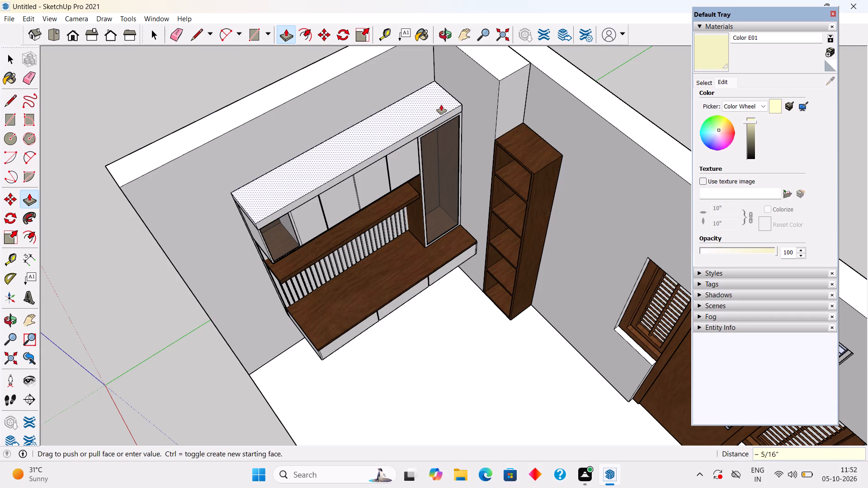
Make the wall unit's new top panel, with all its connected faces and edges, a group.
key("space")
triple_click(401, 126)
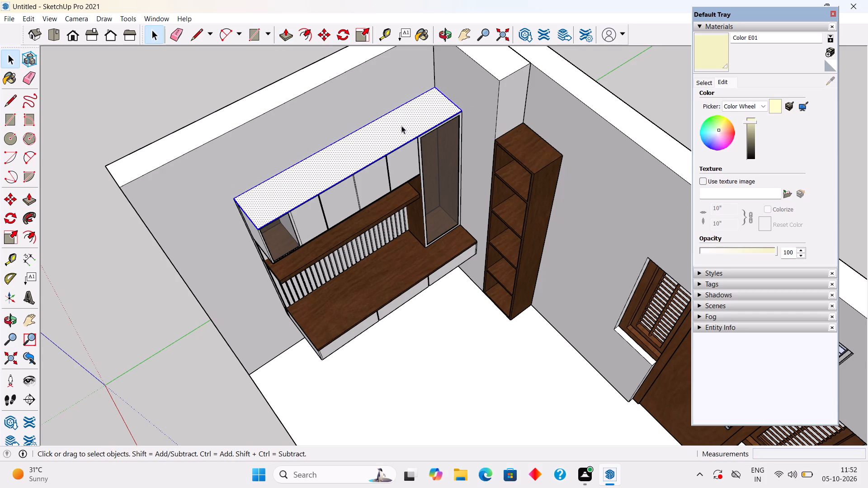
right_click(401, 126)
left_click(449, 217)
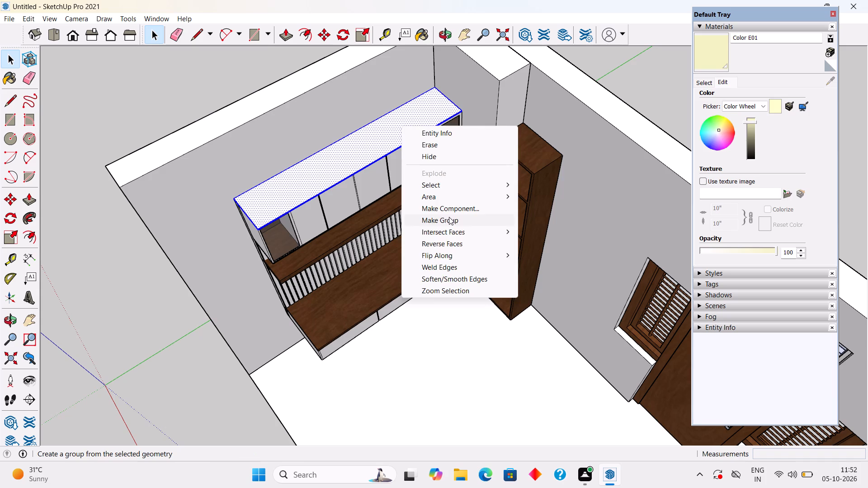
left_click(196, 77)
middle_click_drag(314, 140, 252, 12)
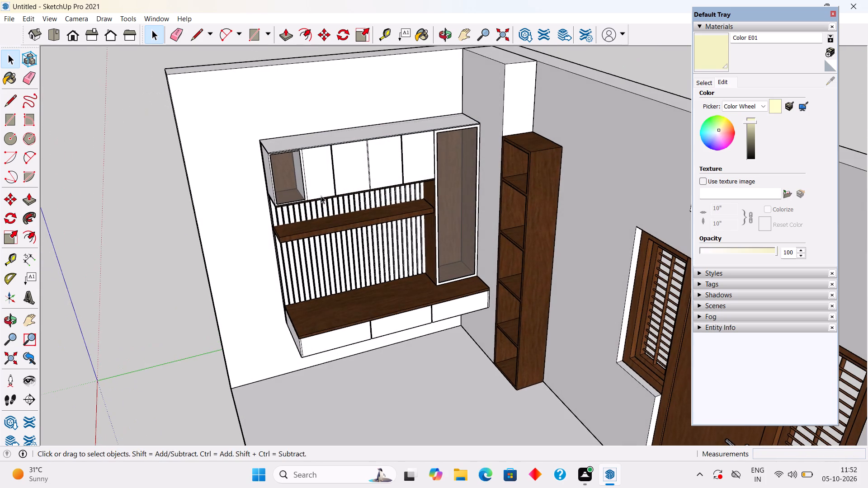
Sample the Wood Veneer 01 material from the wall unit's shelf and apply it to the new top panel.
middle_click_drag(362, 138, 309, 188)
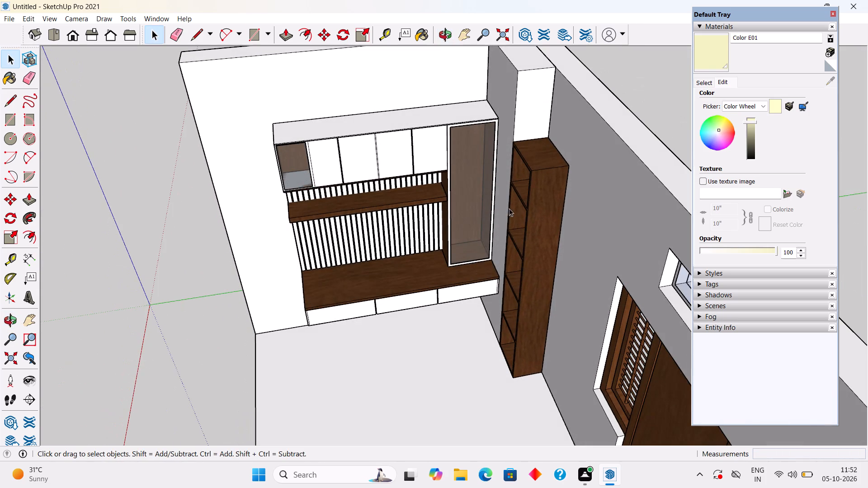
left_click(826, 81)
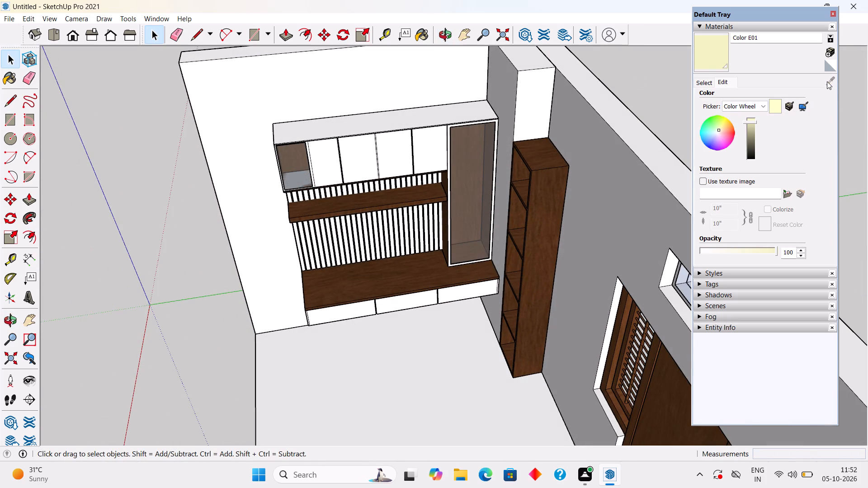
left_click(832, 80)
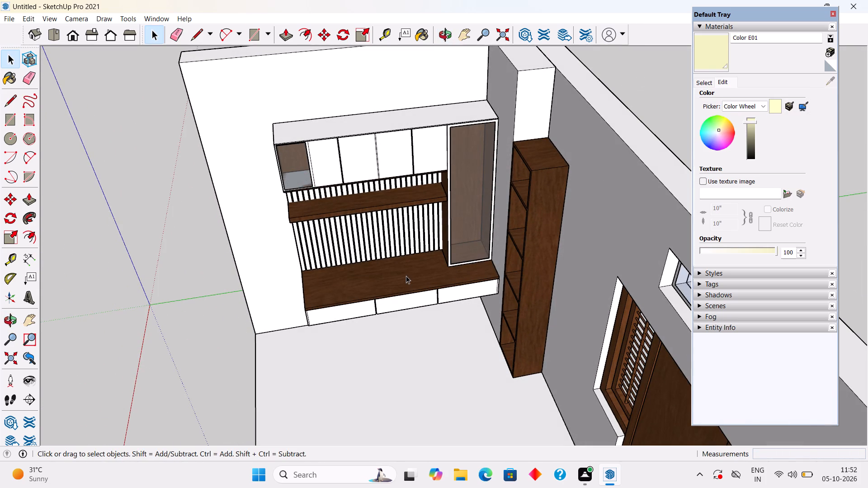
left_click(406, 276)
left_click(107, 133)
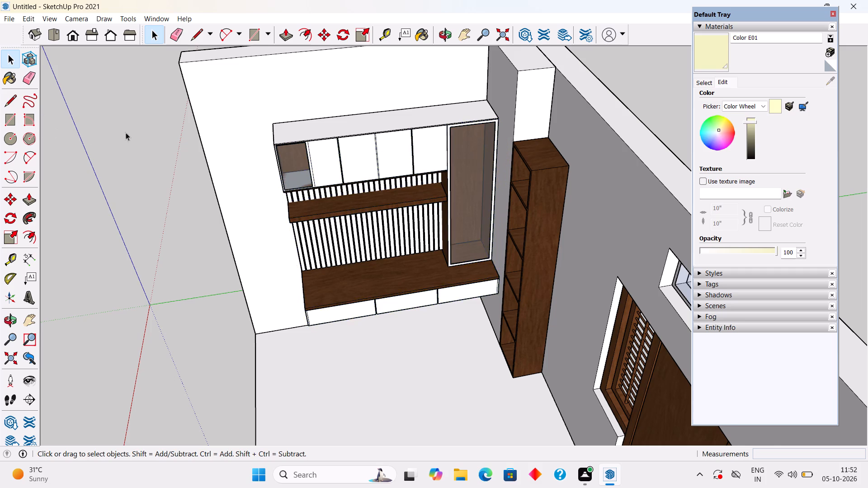
scroll(643, 51, "up", 5)
scroll(711, 46, "down", 4)
left_click(698, 83)
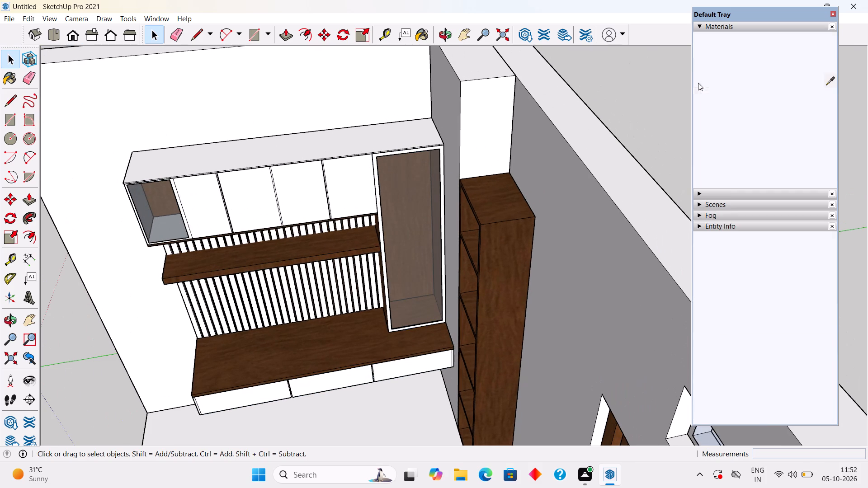
left_click(828, 80)
left_click(343, 250)
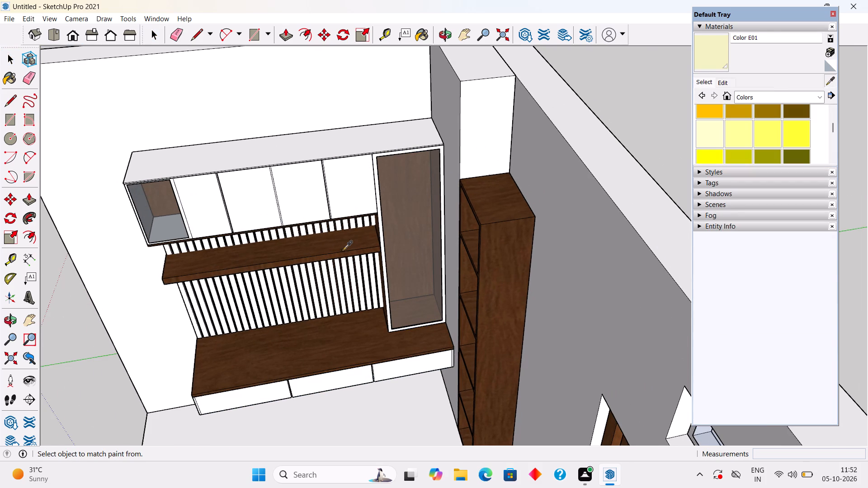
left_click(322, 146)
key("space")
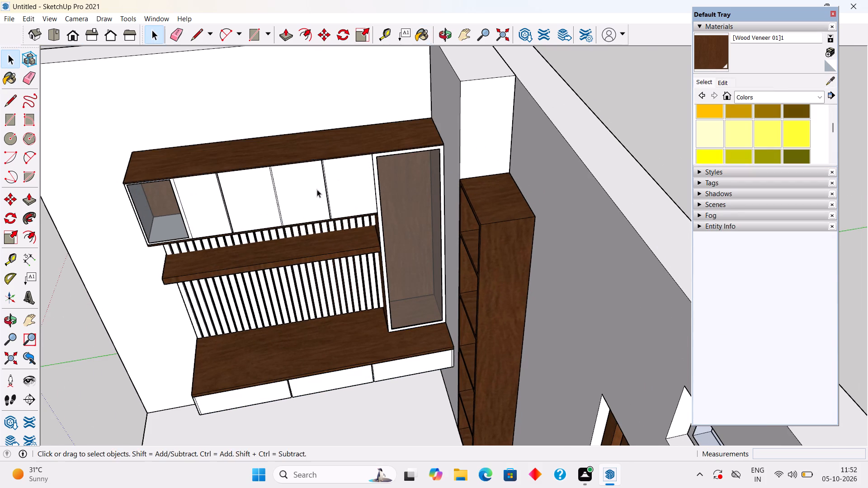
Hide the translucent front pane of the small display compartment at the end of the wall unit's upper cabinets.
scroll(317, 191, "down", 5)
middle_click_drag(403, 213, 426, 127)
left_click(448, 94)
middle_click_drag(190, 322, 206, 273)
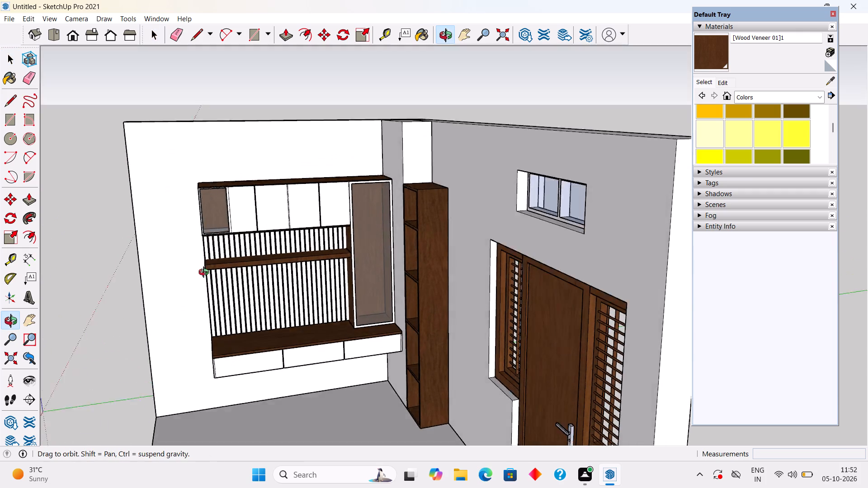
middle_click_drag(206, 273, 227, 222)
scroll(200, 200, "up", 2)
middle_click_drag(195, 203, 104, 365)
scroll(233, 193, "up", 11)
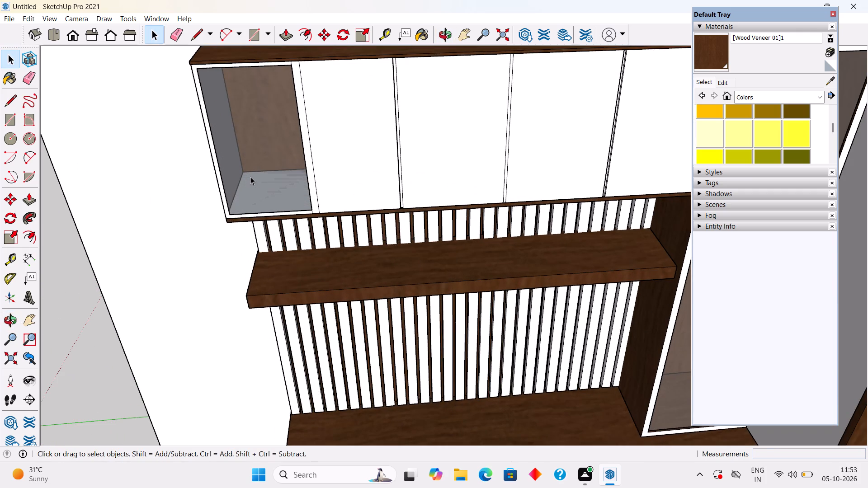
scroll(250, 177, "up", 6)
left_click(250, 177)
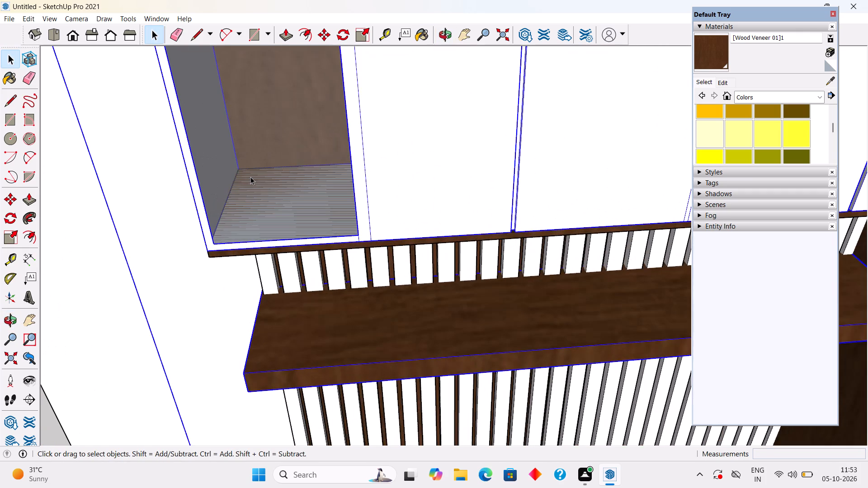
triple_click(250, 177)
right_click(250, 177)
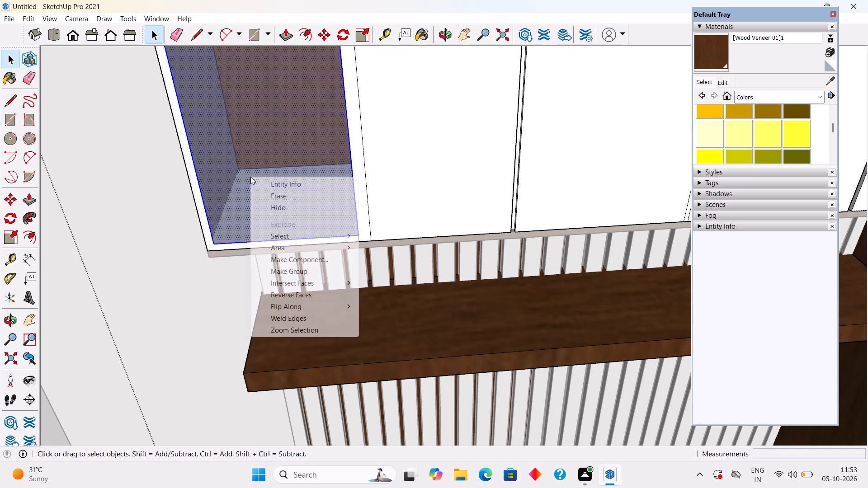
left_click(269, 208)
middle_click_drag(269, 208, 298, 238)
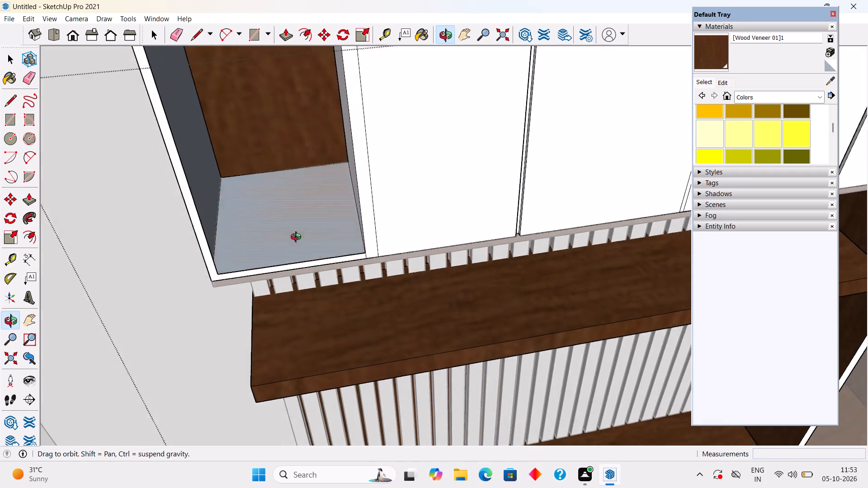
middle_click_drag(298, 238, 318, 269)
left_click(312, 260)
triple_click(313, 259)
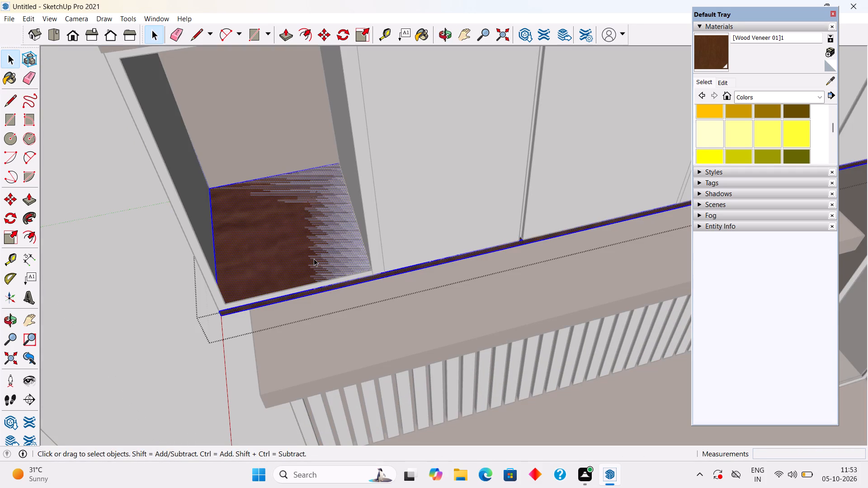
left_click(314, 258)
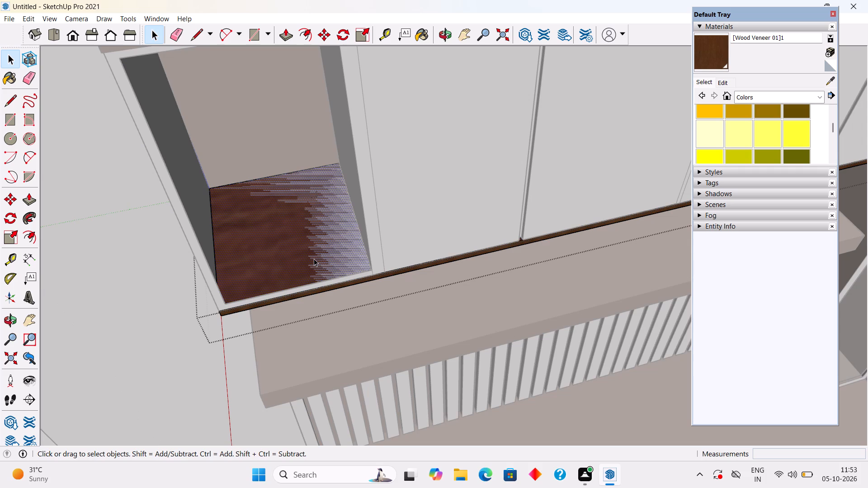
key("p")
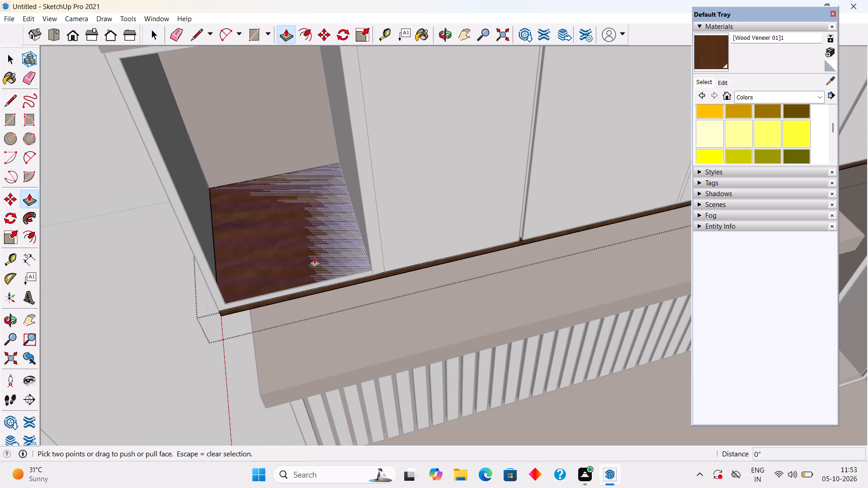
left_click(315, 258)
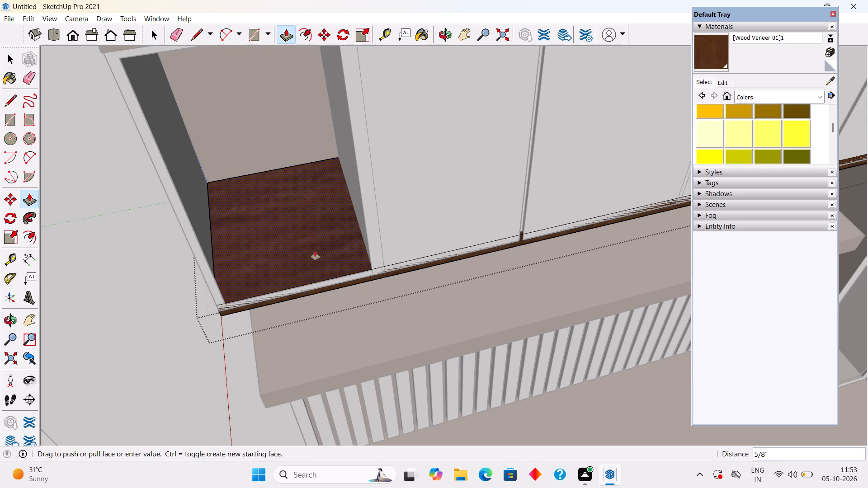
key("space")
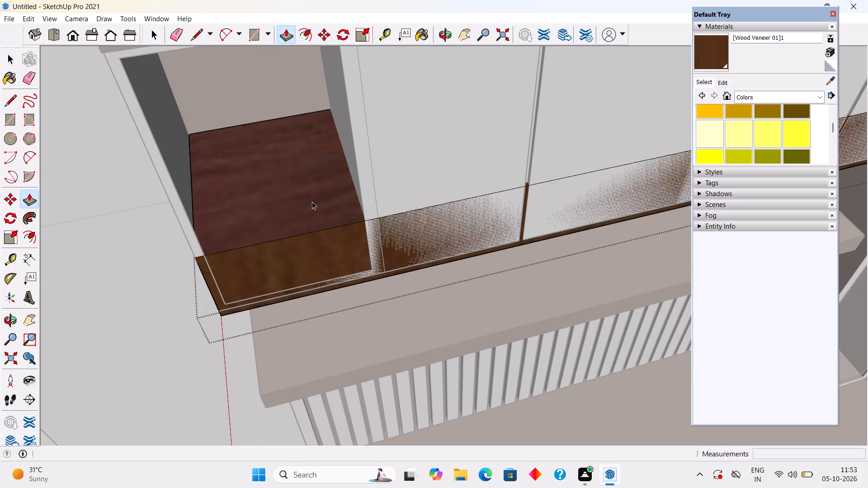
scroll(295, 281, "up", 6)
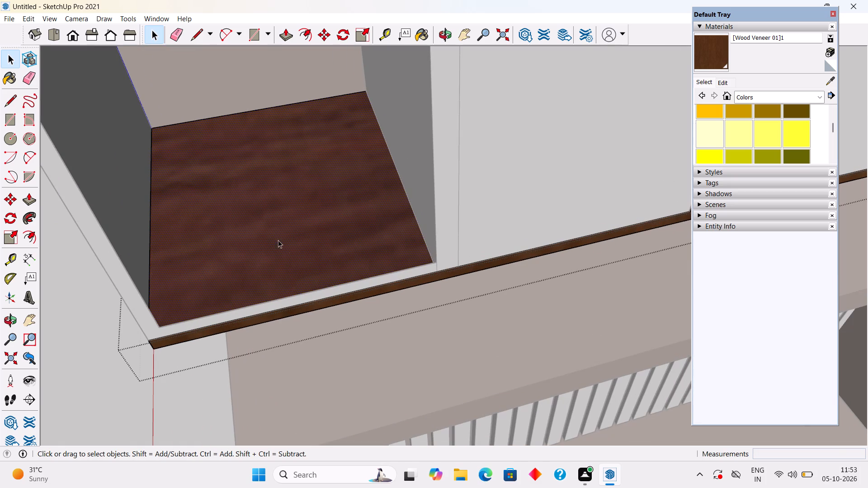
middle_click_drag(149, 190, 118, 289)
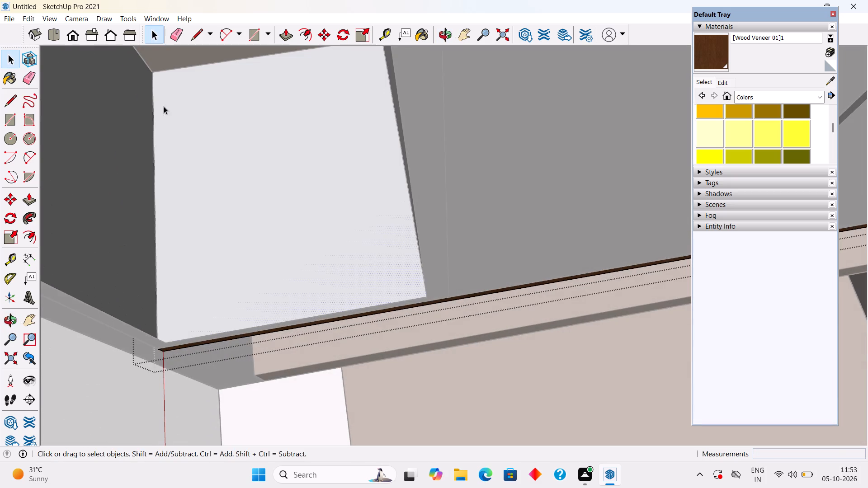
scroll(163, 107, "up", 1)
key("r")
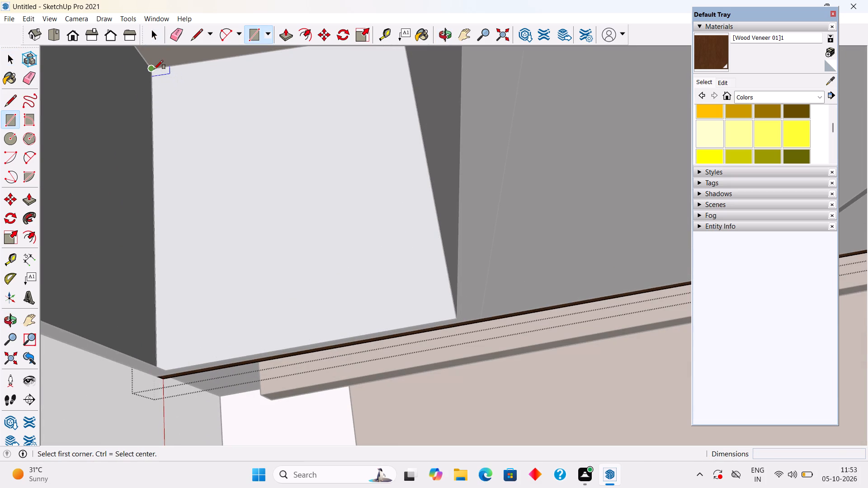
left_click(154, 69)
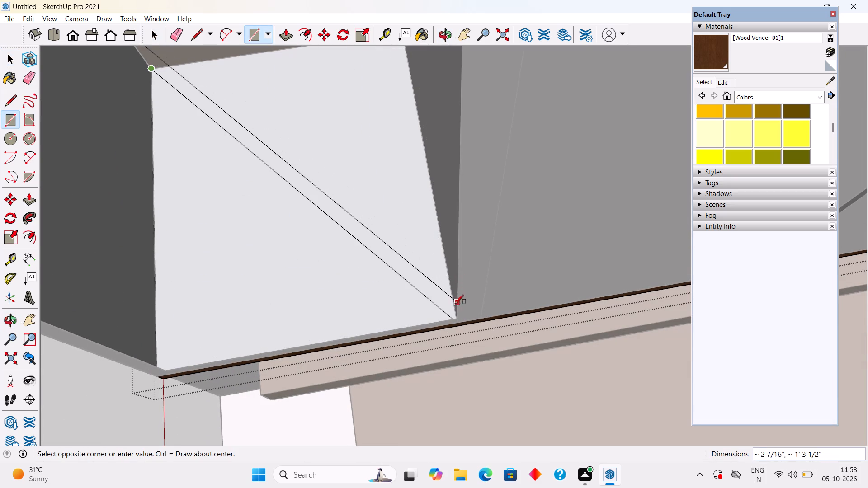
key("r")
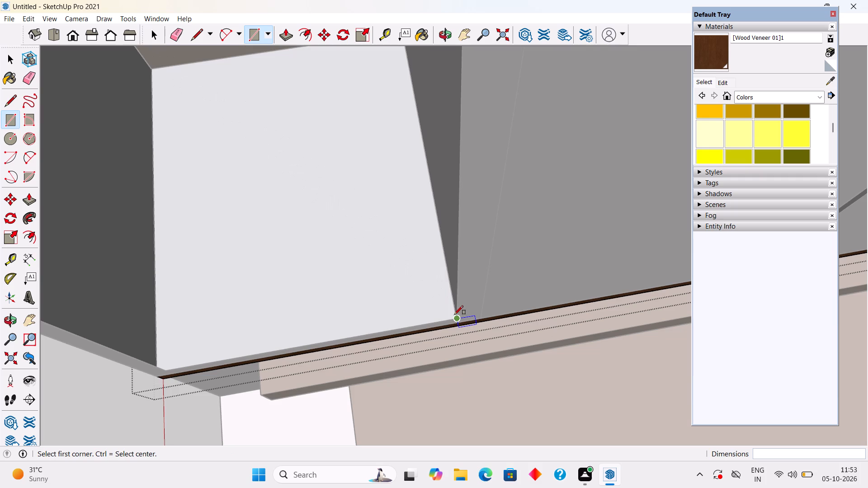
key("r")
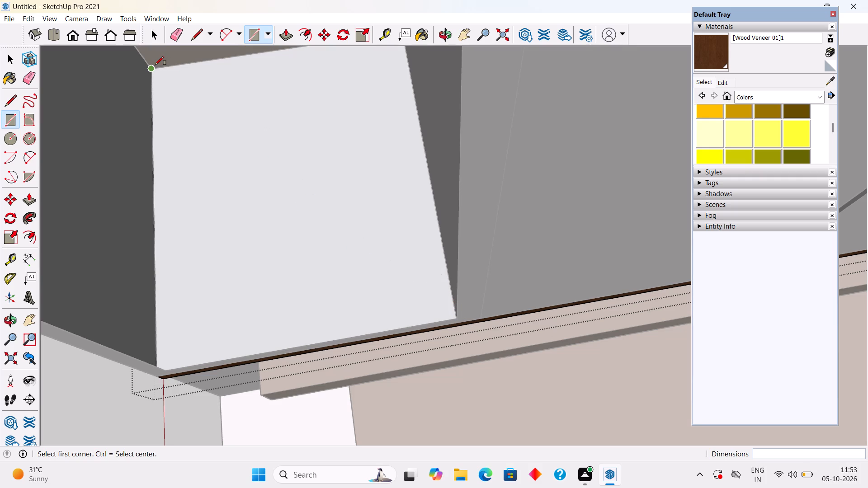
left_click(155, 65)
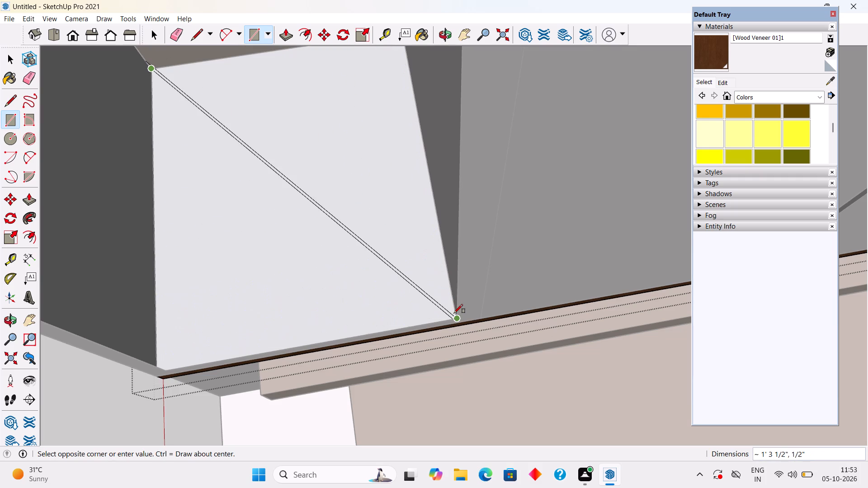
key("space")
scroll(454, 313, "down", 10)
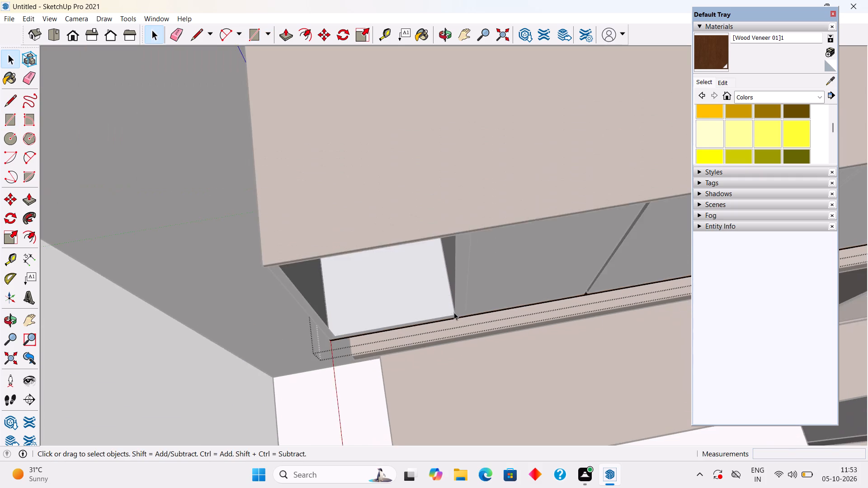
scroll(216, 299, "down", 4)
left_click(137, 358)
Draw a rectangle about 1' by 9 13/16" over the display compartment's floor, from its back corner to the opposite front corner.
scroll(334, 309, "down", 4)
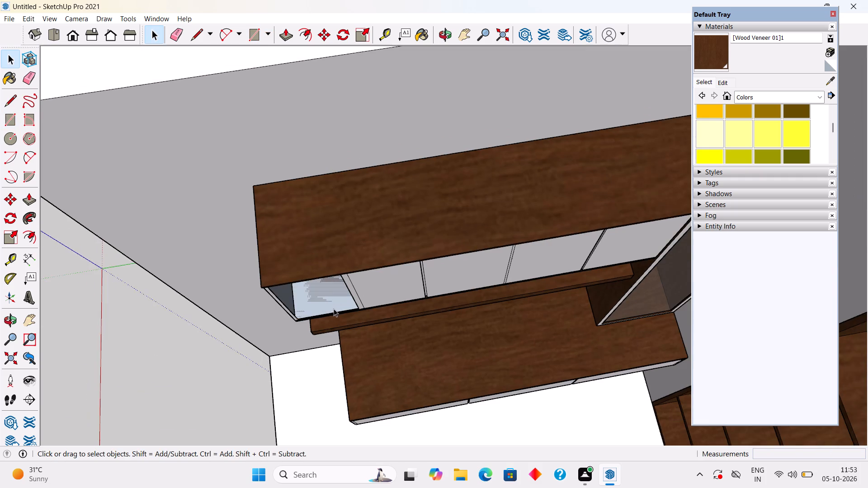
middle_click_drag(330, 289, 316, 106)
scroll(316, 184, "up", 5)
scroll(329, 232, "up", 7)
middle_click_drag(331, 230, 111, 236)
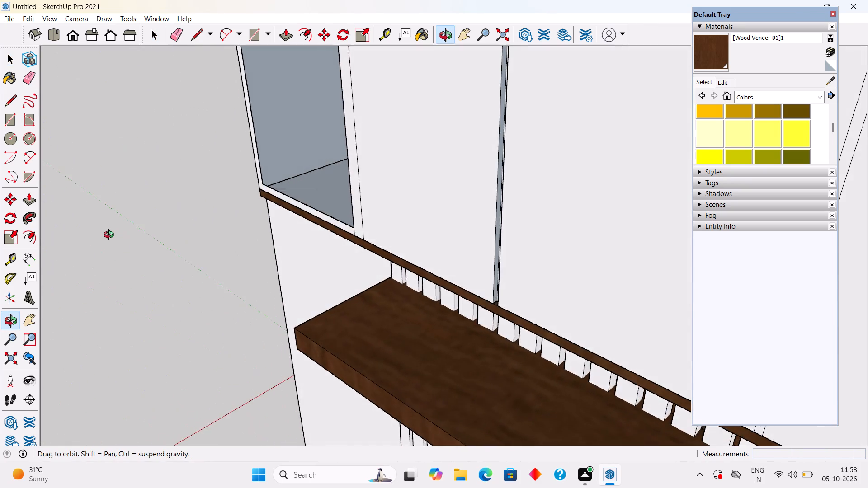
middle_click_drag(111, 236, 100, 305)
scroll(279, 170, "up", 6)
scroll(320, 182, "up", 4)
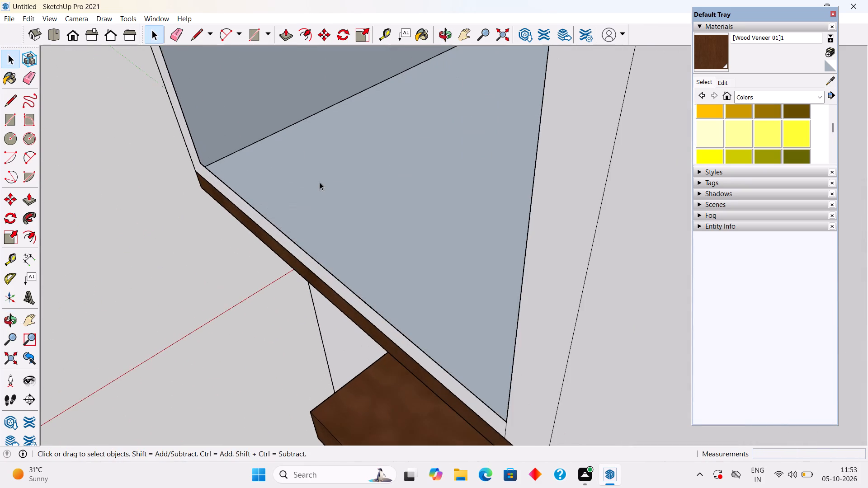
scroll(338, 174, "down", 4)
middle_click(338, 174)
middle_click_drag(349, 209, 450, 303)
scroll(450, 303, "down", 3)
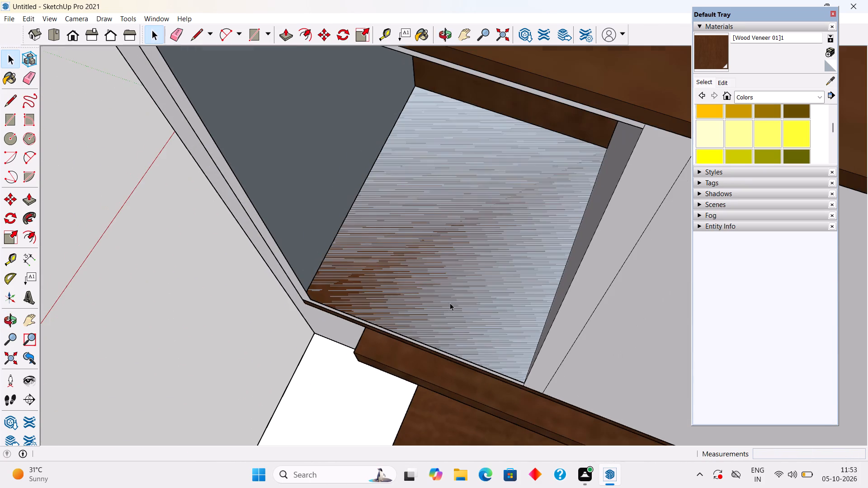
scroll(411, 107, "up", 9)
scroll(415, 67, "up", 3)
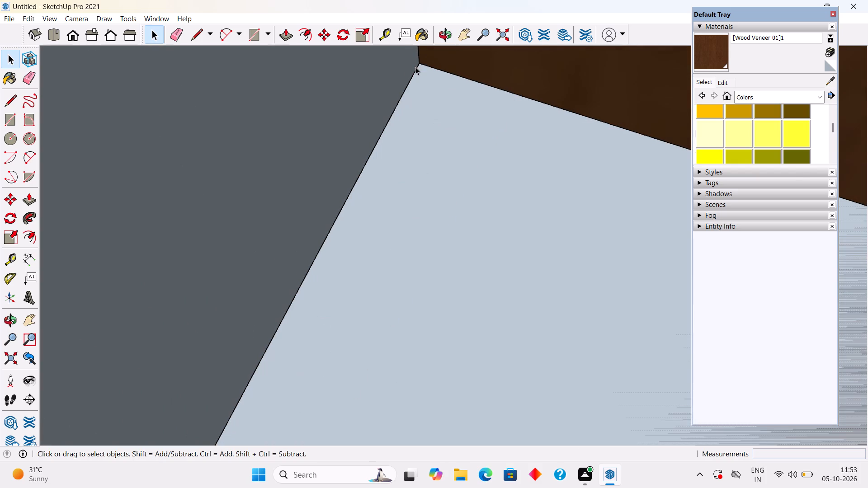
key("r")
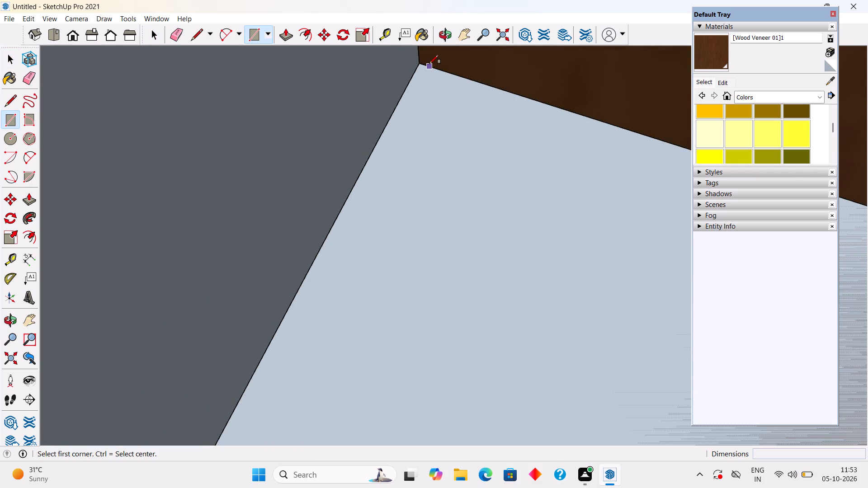
left_click(423, 64)
scroll(501, 161, "down", 10)
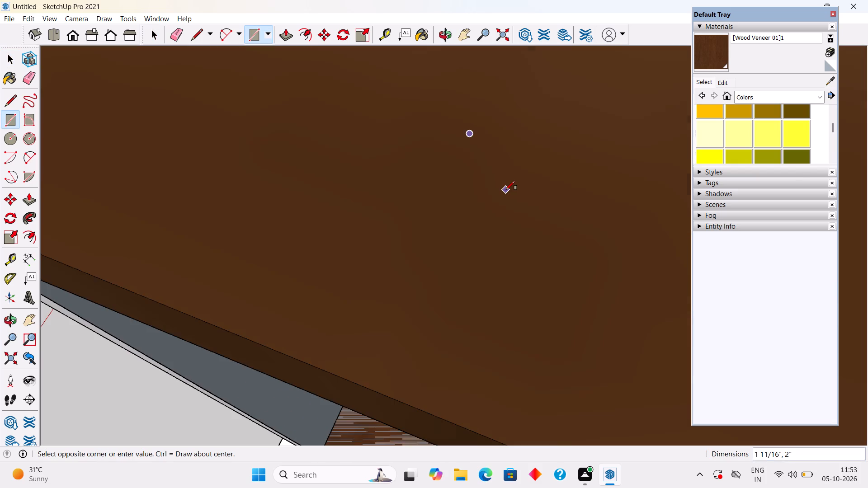
scroll(506, 190, "down", 18)
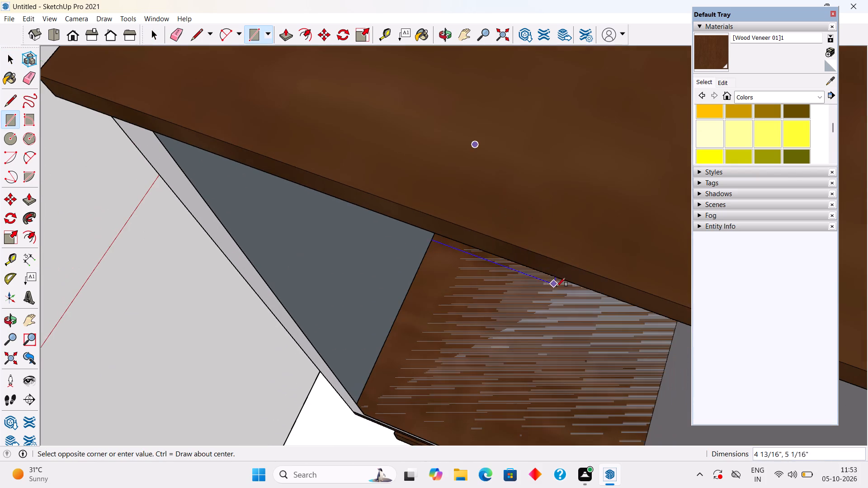
scroll(558, 286, "down", 7)
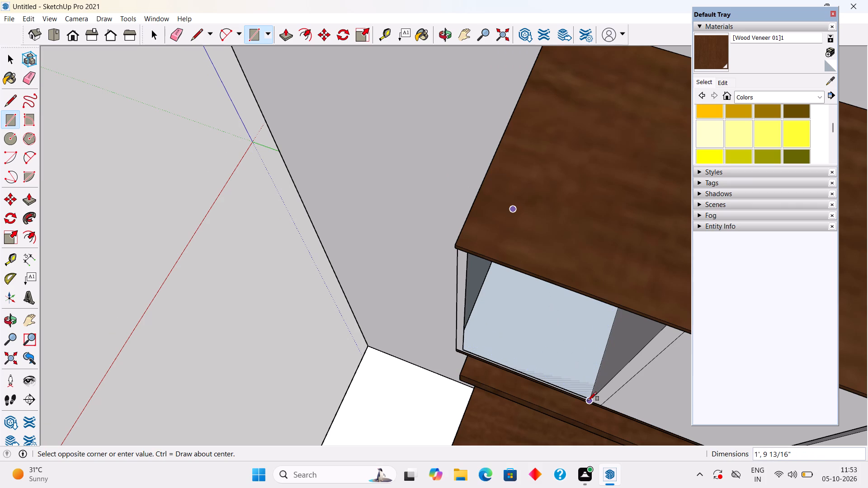
left_click(588, 401)
key("space")
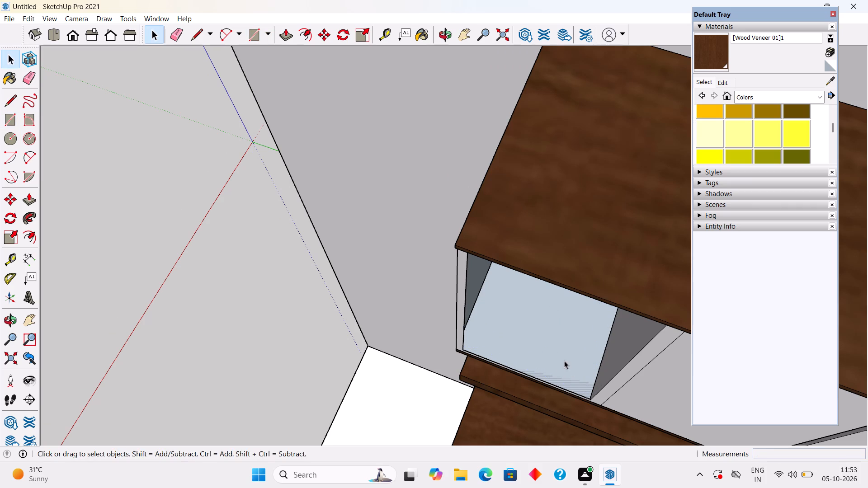
Push/pull the rectangle on the display compartment's floor by 0.1" to give it thickness.
key("p")
left_click(564, 356)
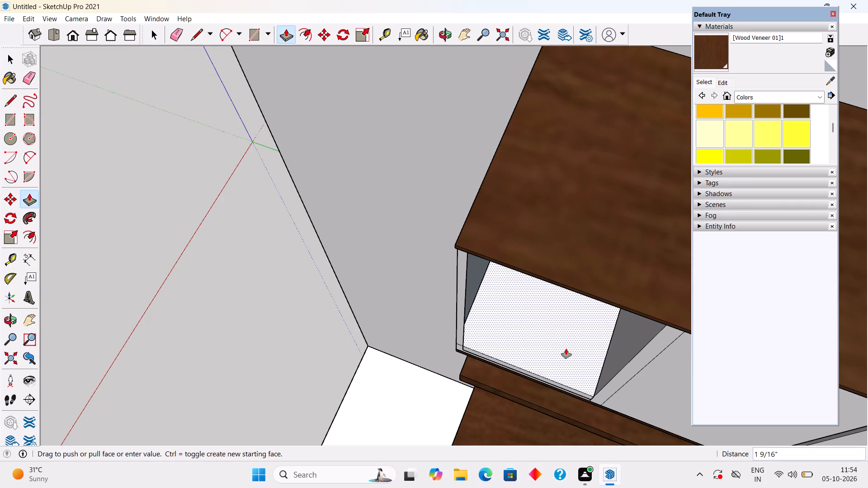
type(".1\"")
key("Return")
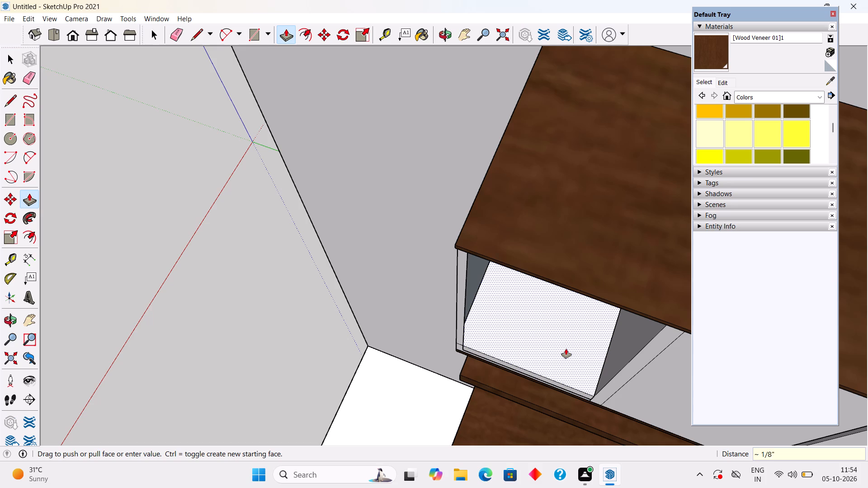
key("space")
Apply the Wood Veneer 01 material to the floor of the small display compartment.
middle_click_drag(570, 349, 576, 215)
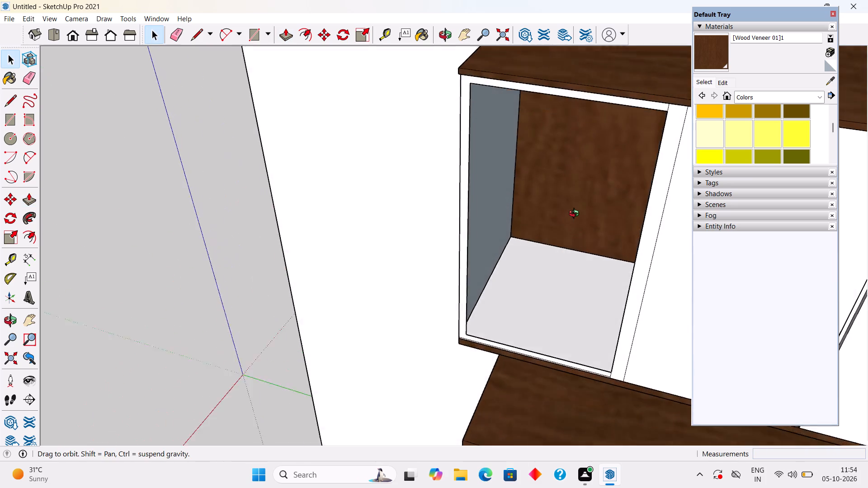
middle_click_drag(576, 215, 578, 95)
middle_click_drag(587, 301, 602, 224)
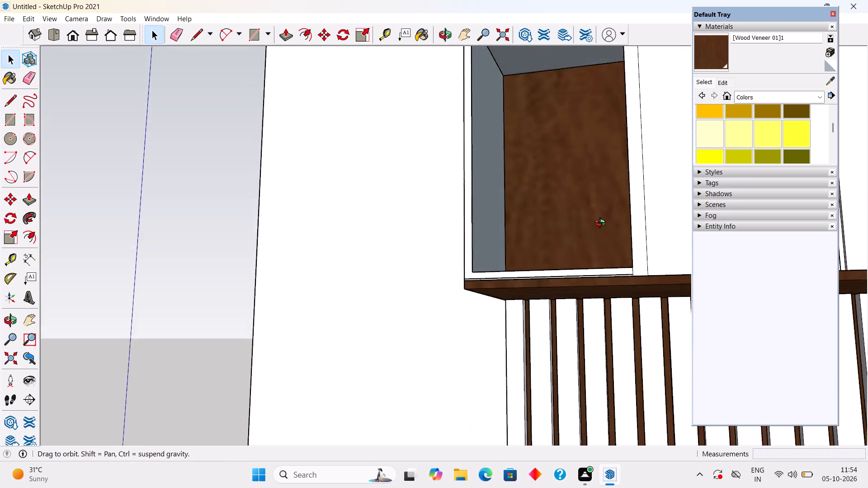
middle_click_drag(602, 224, 615, 346)
left_click(588, 287)
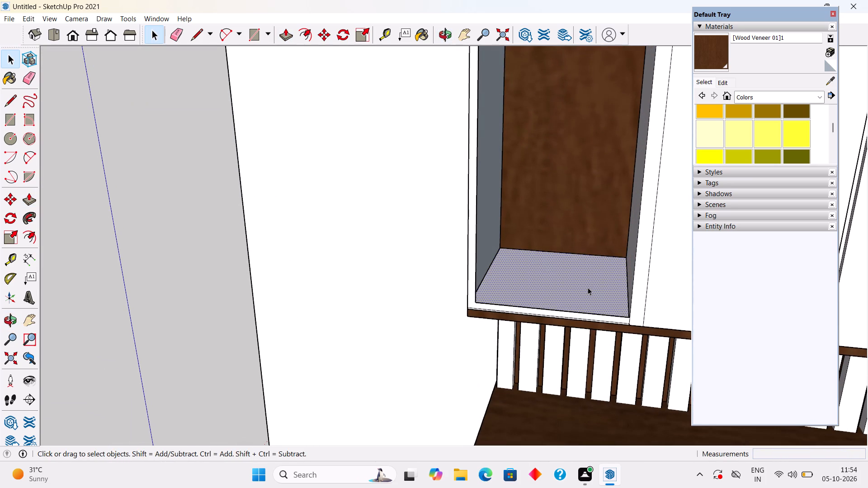
left_click(708, 58)
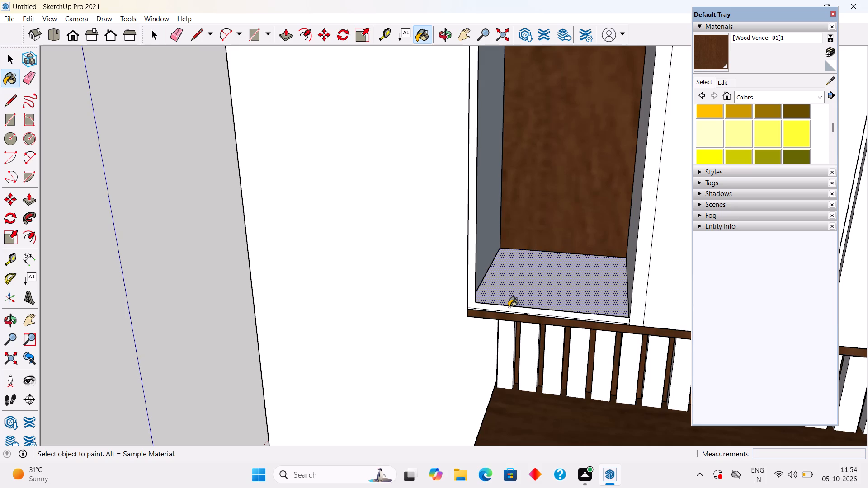
left_click(514, 283)
scroll(517, 282, "down", 7)
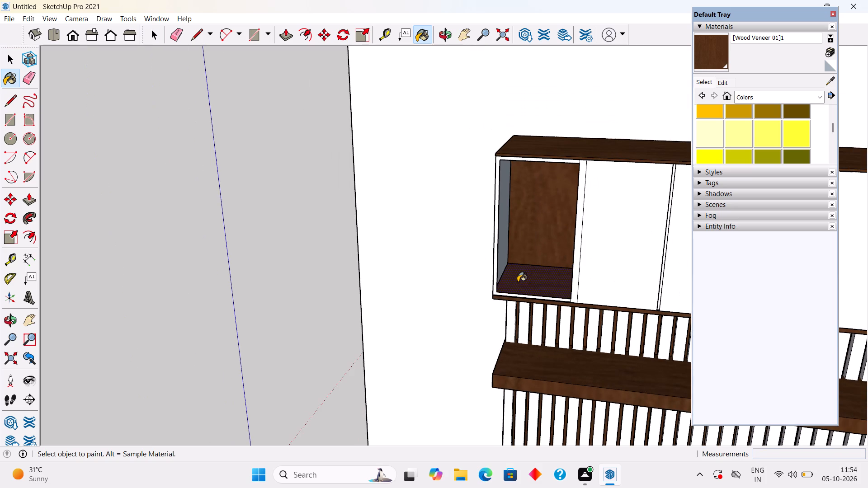
key("space")
Examine the display compartment and the wall unit within the whole room.
middle_click_drag(505, 229, 340, 208)
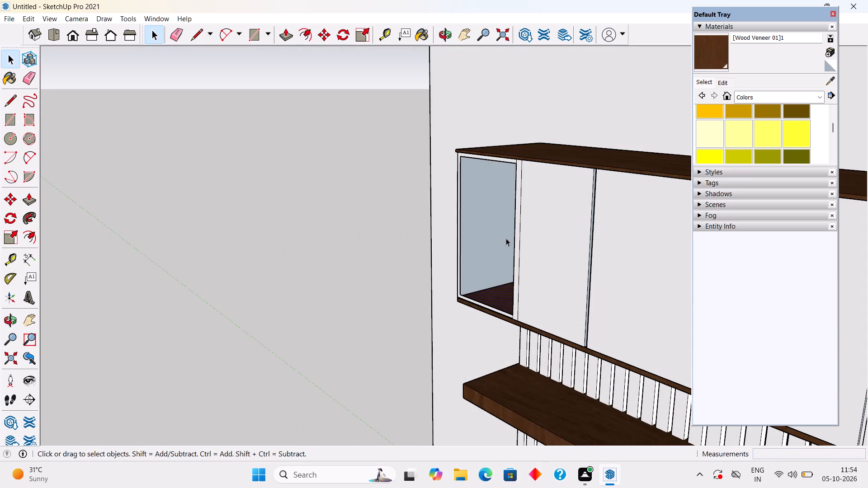
left_click(483, 236)
left_click(287, 234)
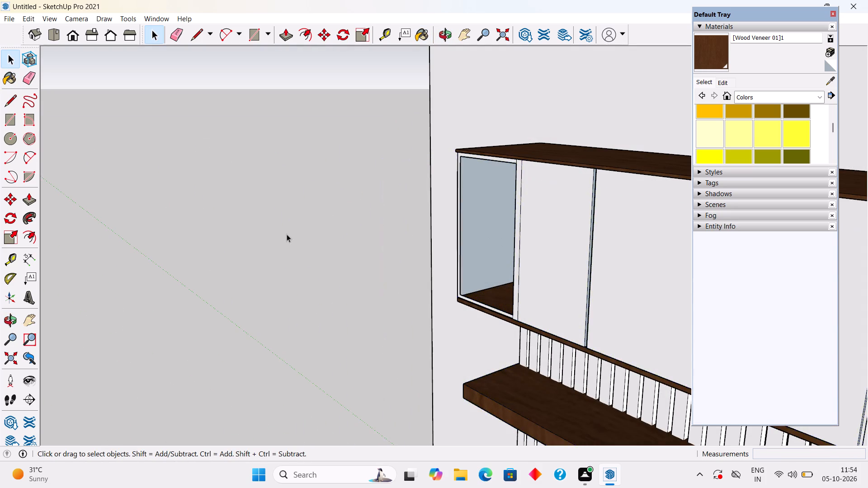
scroll(287, 234, "down", 6)
scroll(357, 248, "down", 3)
left_click(19, 352)
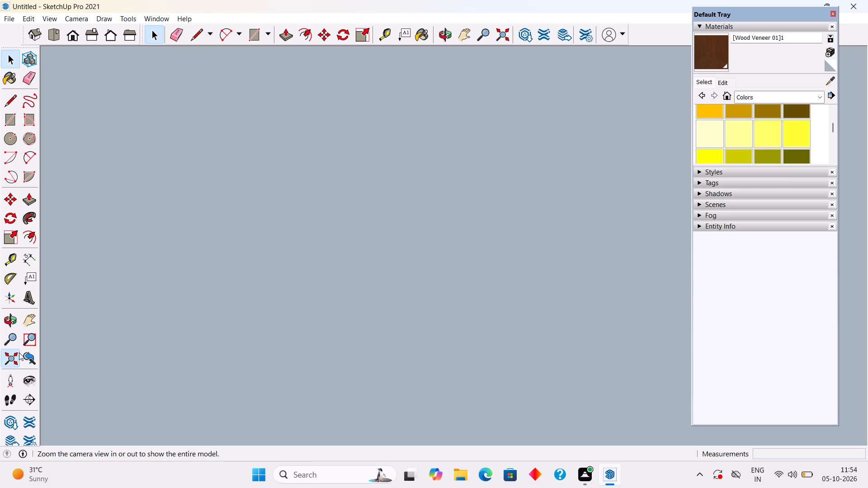
middle_click_drag(203, 332, 520, 363)
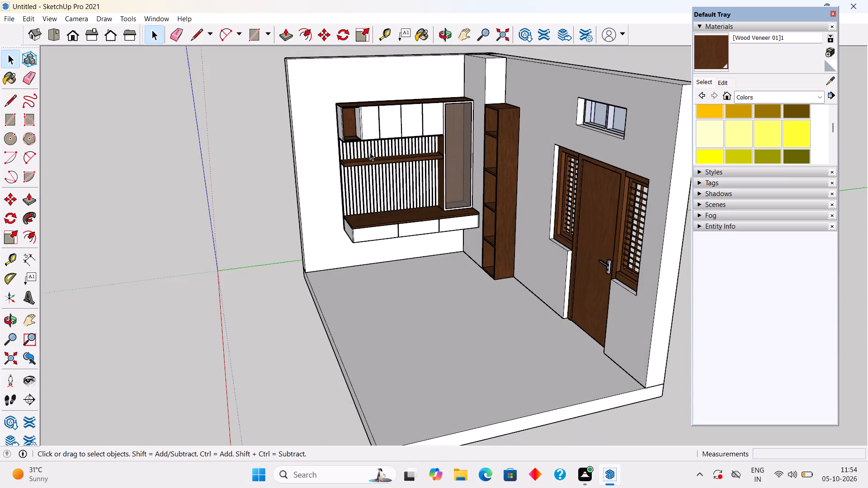
scroll(370, 152, "up", 5)
middle_click_drag(367, 142, 285, 229)
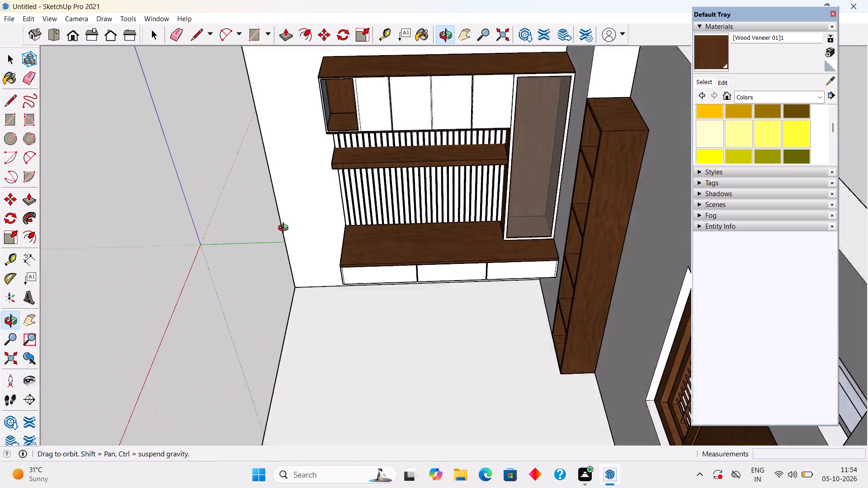
middle_click_drag(285, 229, 205, 169)
scroll(205, 169, "down", 2)
Draw a rectangle about 1' by 1' 5 3/8" over the display compartment's outer side wall, from its lower back corner to the upper front corner.
scroll(321, 127, "up", 3)
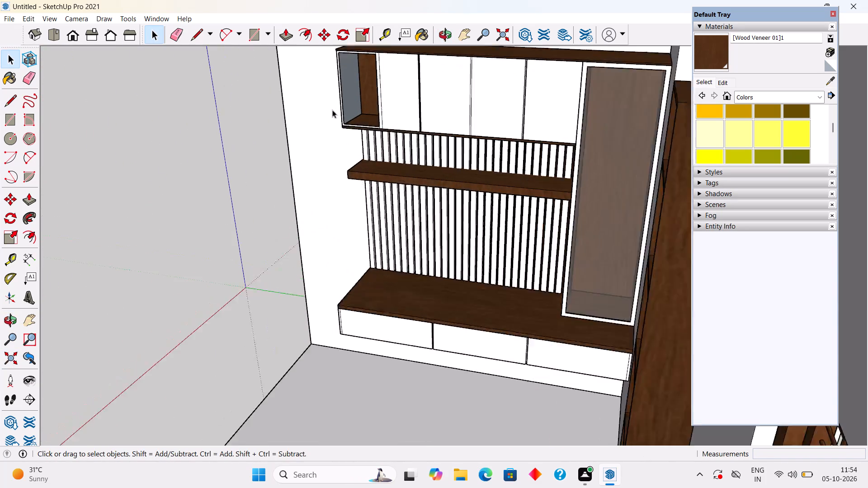
scroll(332, 110, "up", 3)
scroll(378, 133, "down", 9)
scroll(382, 64, "up", 5)
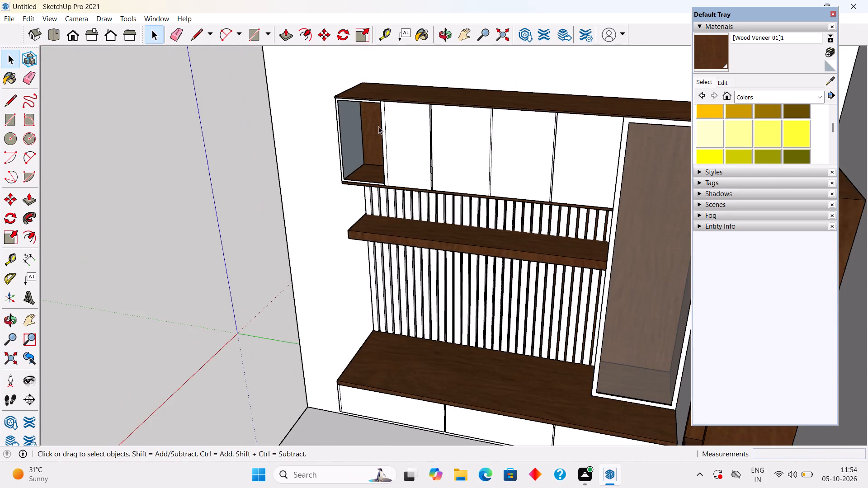
scroll(376, 131, "up", 3)
middle_click_drag(353, 161, 341, 102)
scroll(364, 161, "up", 5)
middle_click_drag(362, 175, 361, 192)
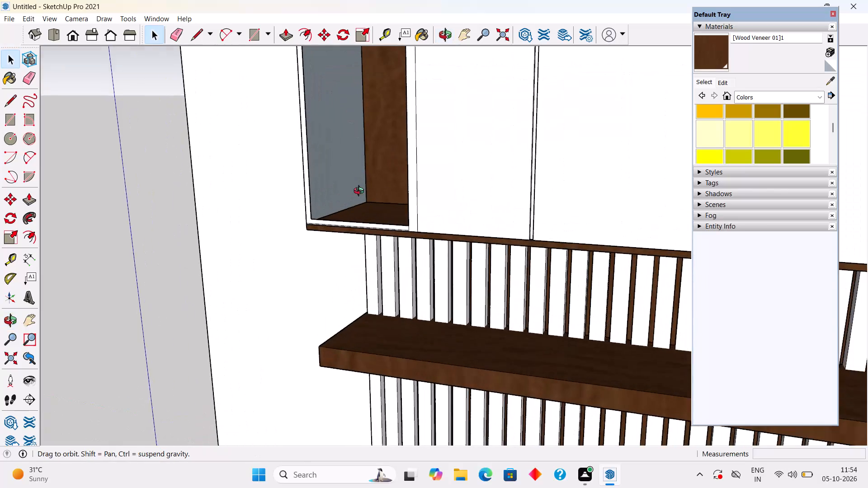
middle_click_drag(361, 192, 361, 217)
key("r")
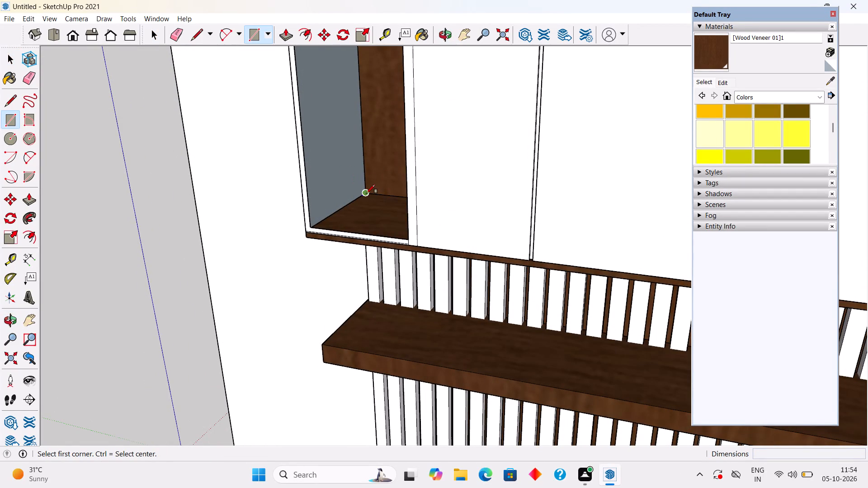
left_click(366, 193)
scroll(326, 174, "down", 9)
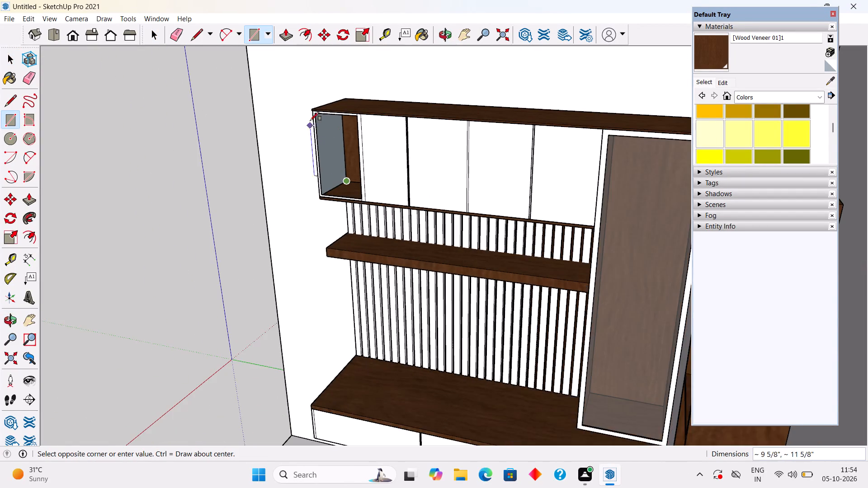
scroll(311, 115, "up", 8)
left_click(321, 113)
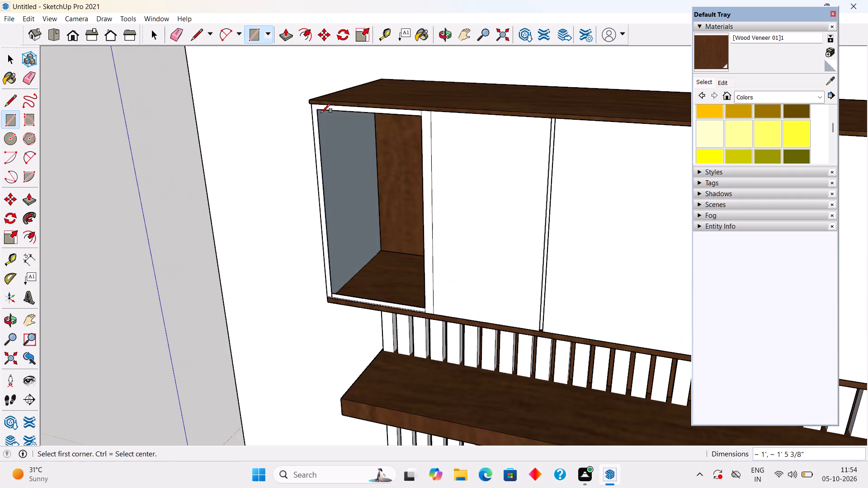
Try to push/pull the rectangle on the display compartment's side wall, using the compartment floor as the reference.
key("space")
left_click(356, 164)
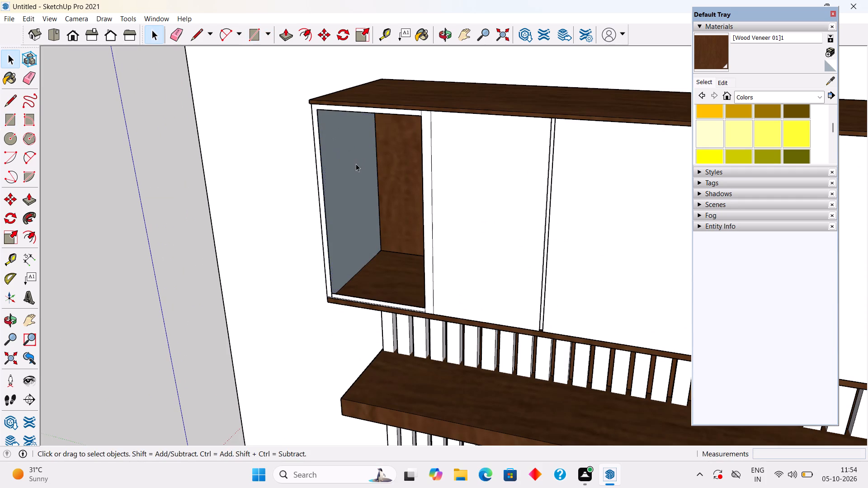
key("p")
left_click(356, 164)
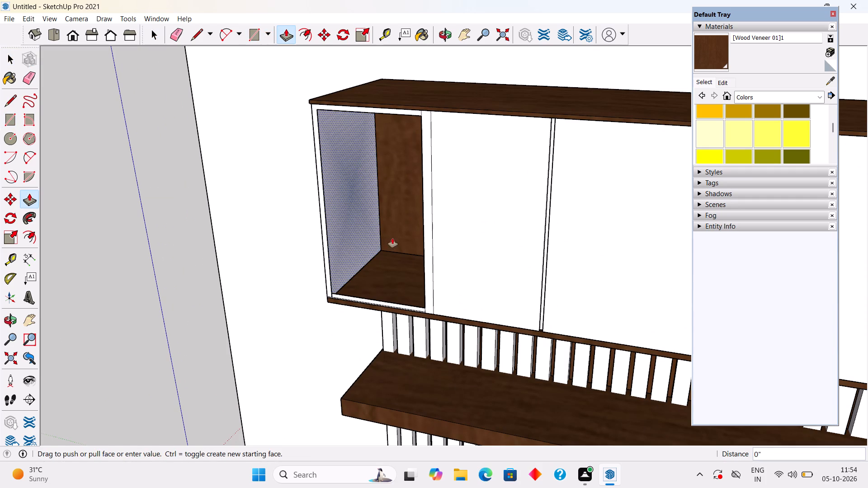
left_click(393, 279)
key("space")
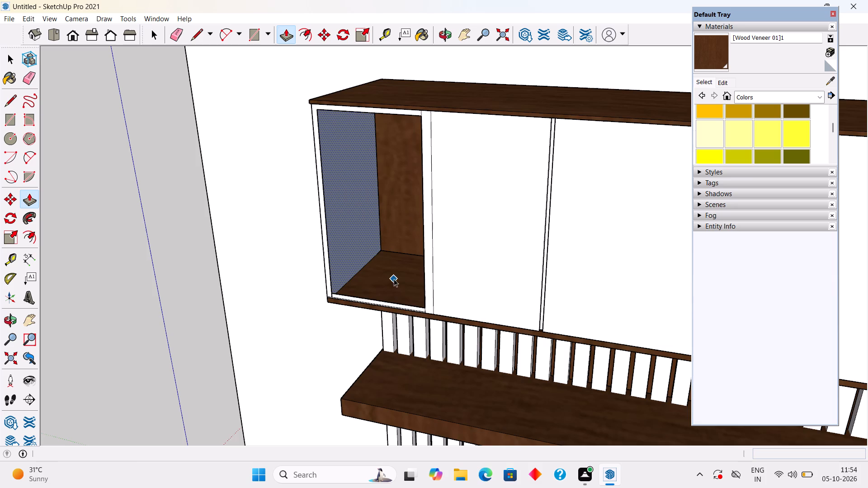
Apply the Wood Veneer 01 material to the inner face of the display compartment's outer side wall.
left_click(720, 57)
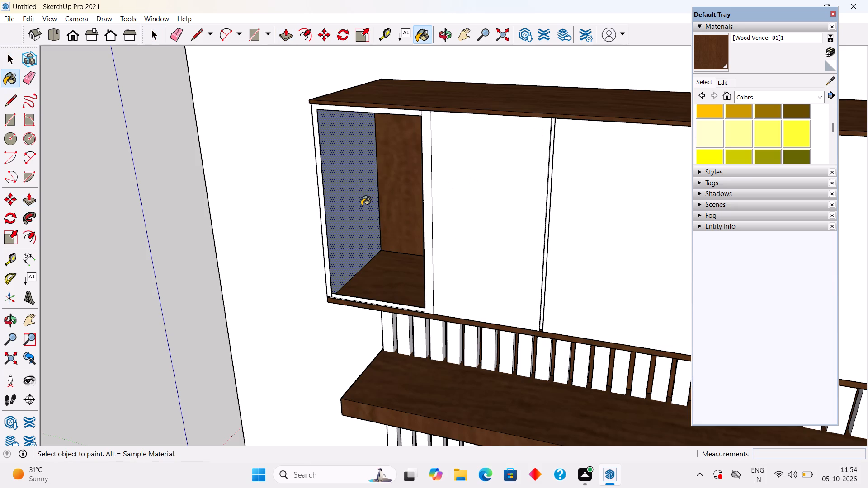
left_click(361, 206)
key("space")
scroll(361, 206, "down", 5)
middle_click_drag(309, 253, 455, 257)
scroll(369, 265, "down", 4)
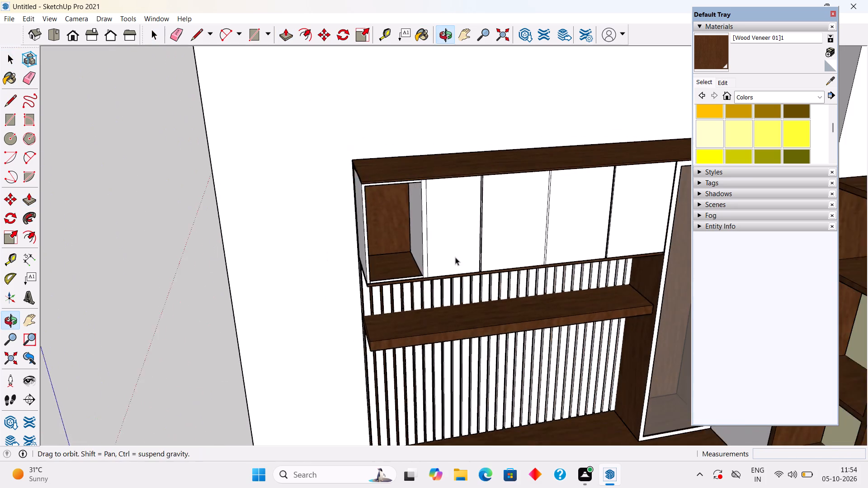
left_click(104, 195)
Unhide all hidden geometry to bring back the display compartment's front pane.
scroll(360, 264, "down", 1)
middle_click_drag(366, 266, 82, 122)
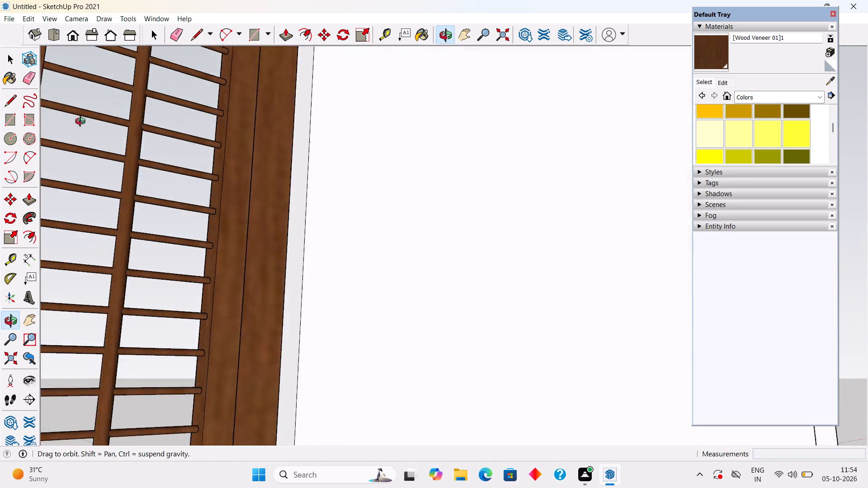
middle_click_drag(82, 122, 274, 225)
scroll(274, 225, "down", 2)
middle_click_drag(337, 200, 408, 221)
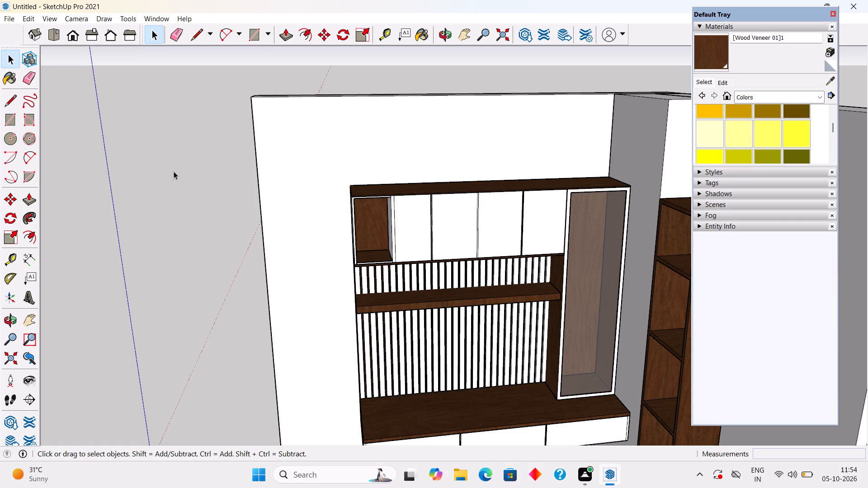
left_click(21, 19)
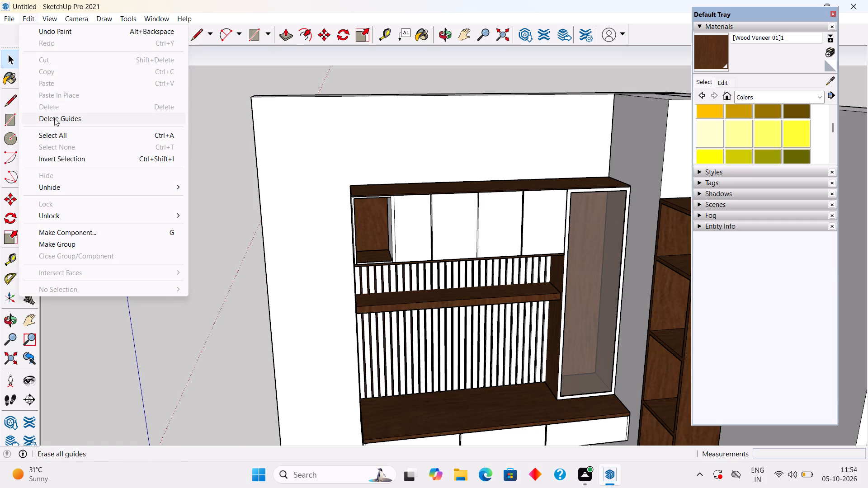
left_click(73, 187)
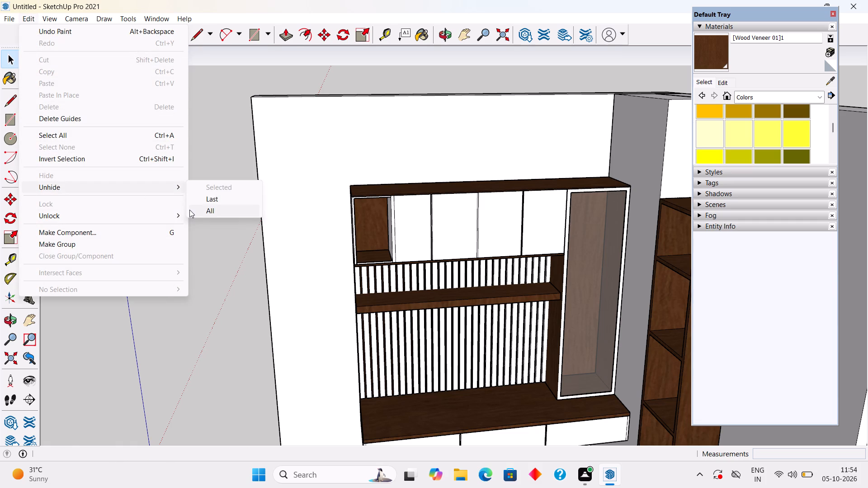
left_click(191, 211)
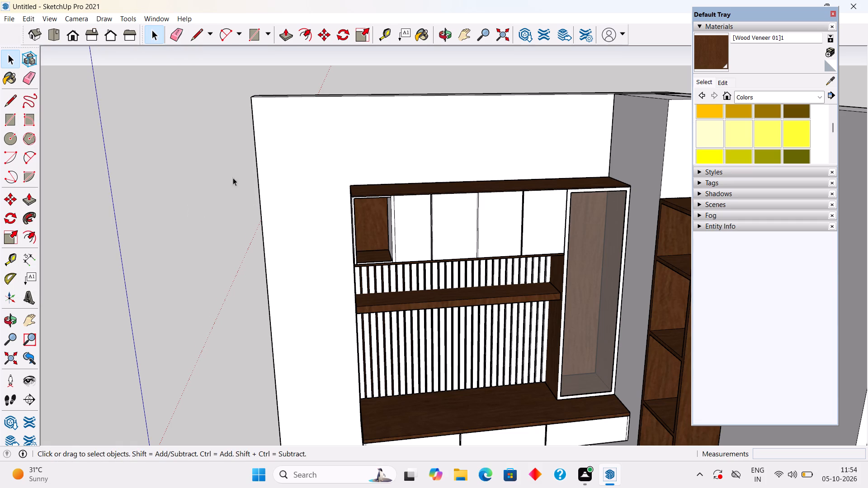
left_click(28, 19)
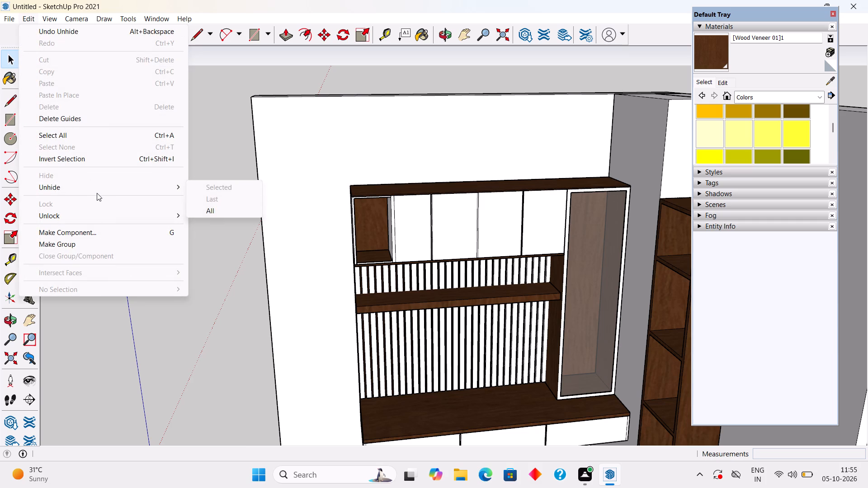
left_click(169, 188)
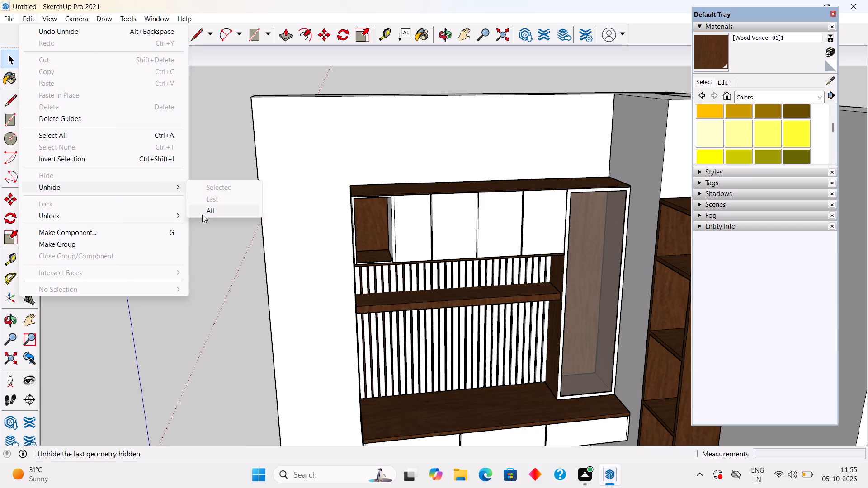
left_click(202, 215)
Draw a rectangle about 1' 5 3/8" by 9 5/16" across the display compartment's front opening, between its inner corners.
scroll(397, 230, "up", 8)
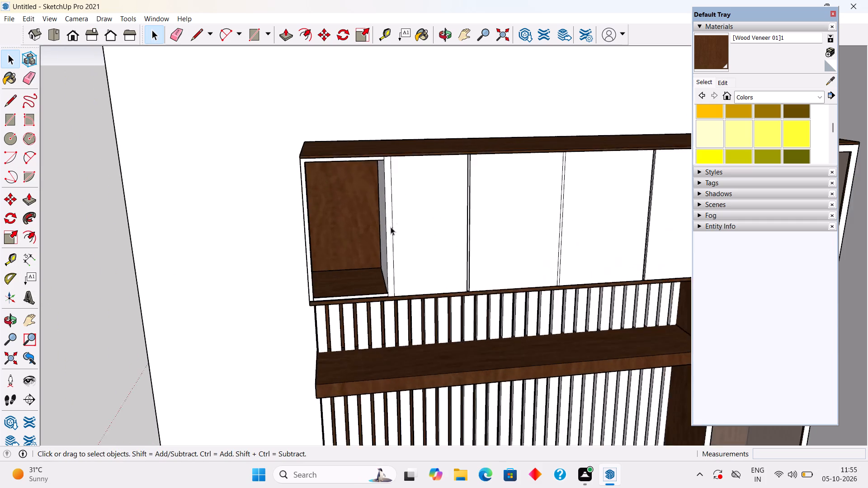
scroll(391, 227, "up", 5)
middle_click_drag(335, 198, 551, 189)
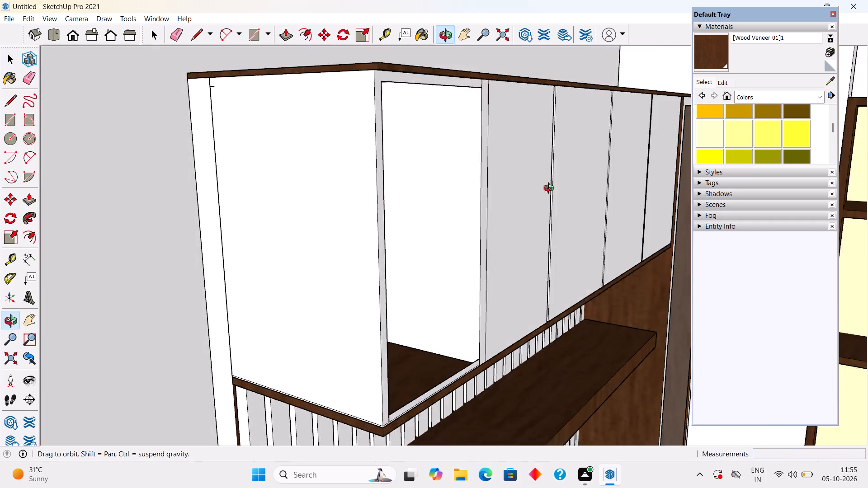
middle_click_drag(551, 189, 291, 153)
scroll(292, 155, "down", 8)
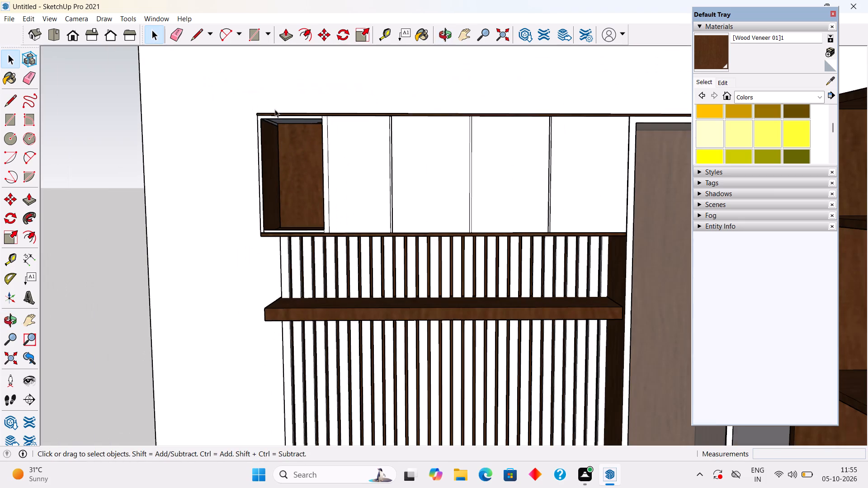
middle_click_drag(276, 116, 344, 210)
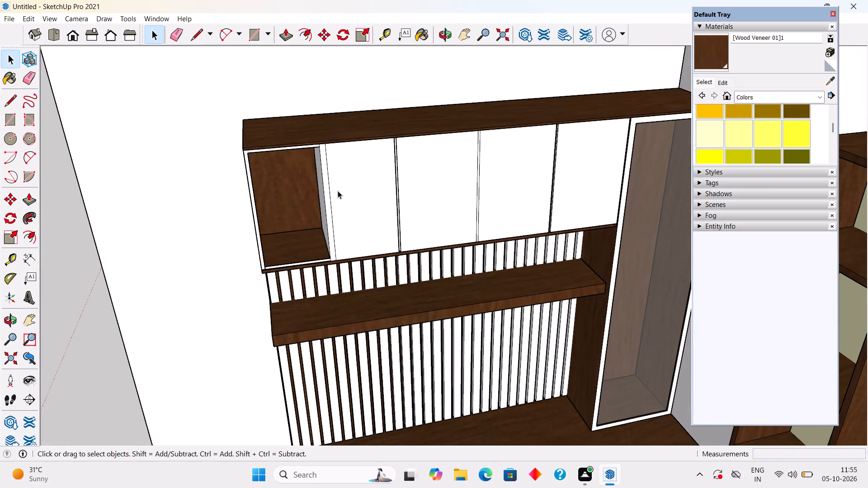
key("r")
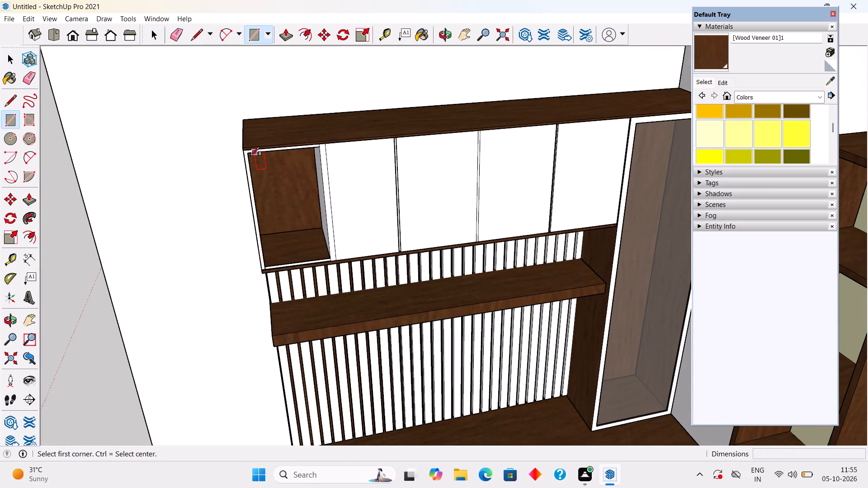
left_click(250, 156)
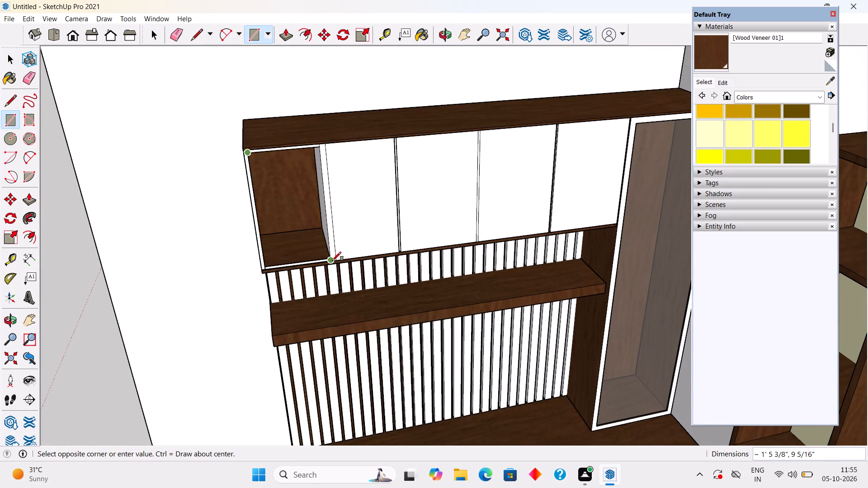
left_click(332, 258)
key("space")
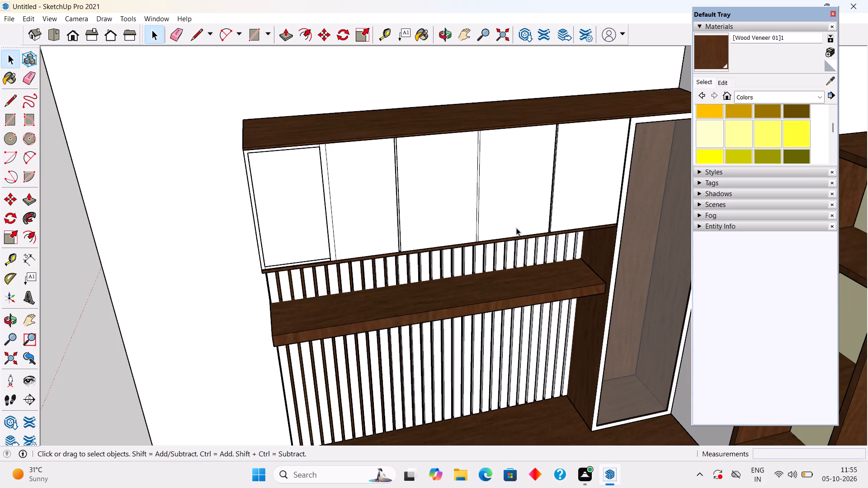
Sample Translucent Glass Gray from the tall display cabinet's pane and apply it to the display compartment's new front face.
left_click(826, 85)
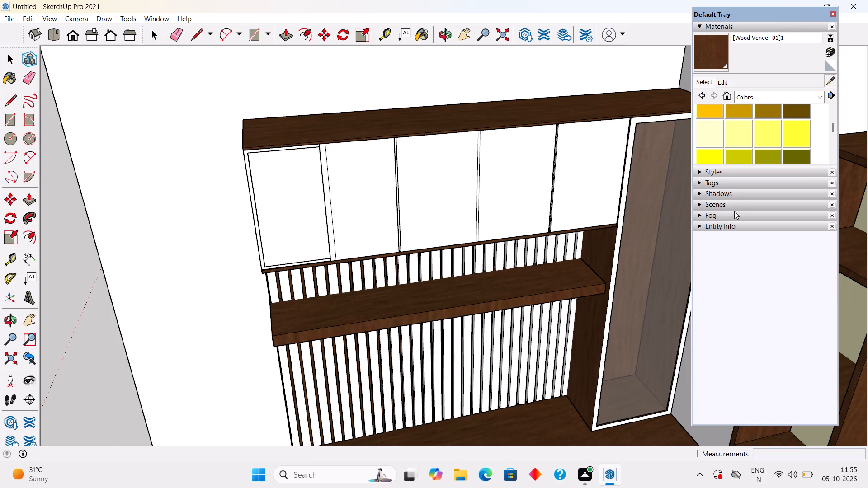
left_click(669, 244)
left_click(299, 220)
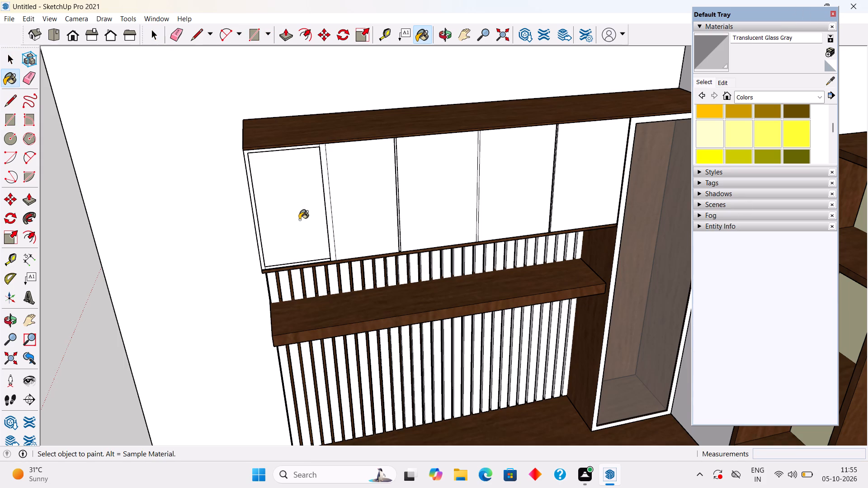
key("space")
Examine the wall unit, shelf unit, door and windows from around the whole room.
scroll(300, 216, "down", 11)
middle_click_drag(381, 285, 344, 133)
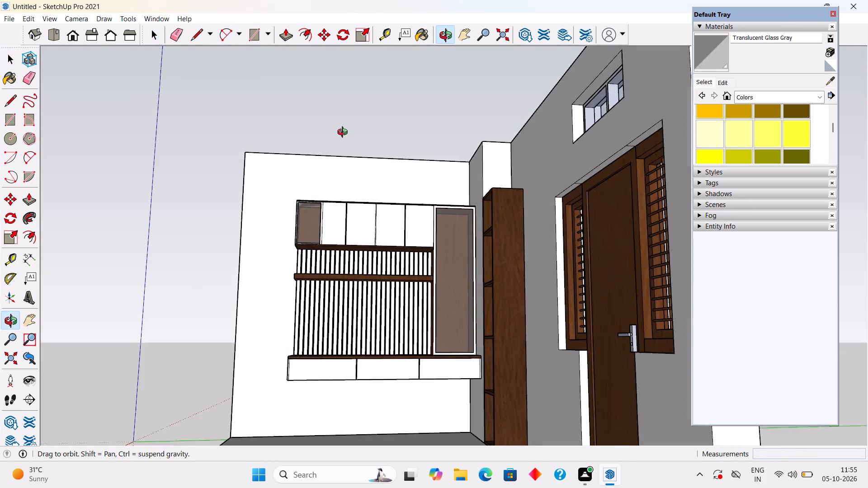
middle_click_drag(344, 133, 344, 134)
middle_click_drag(354, 177, 504, 210)
scroll(504, 210, "down", 4)
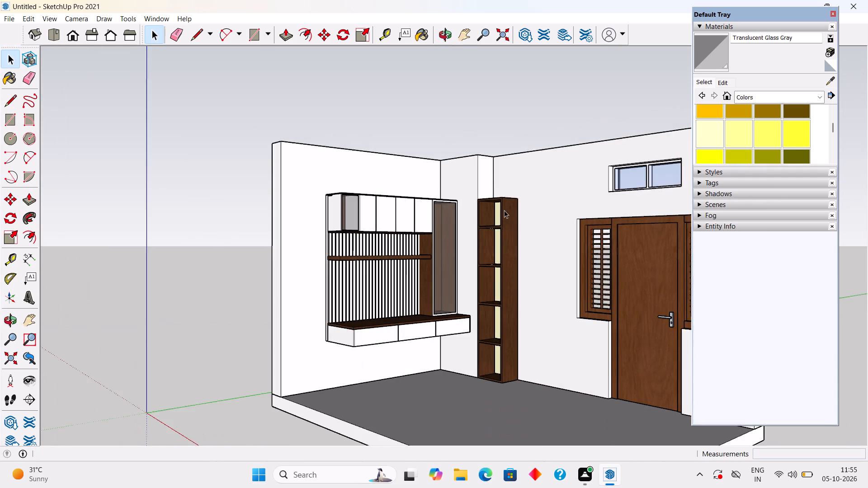
scroll(417, 242, "up", 2)
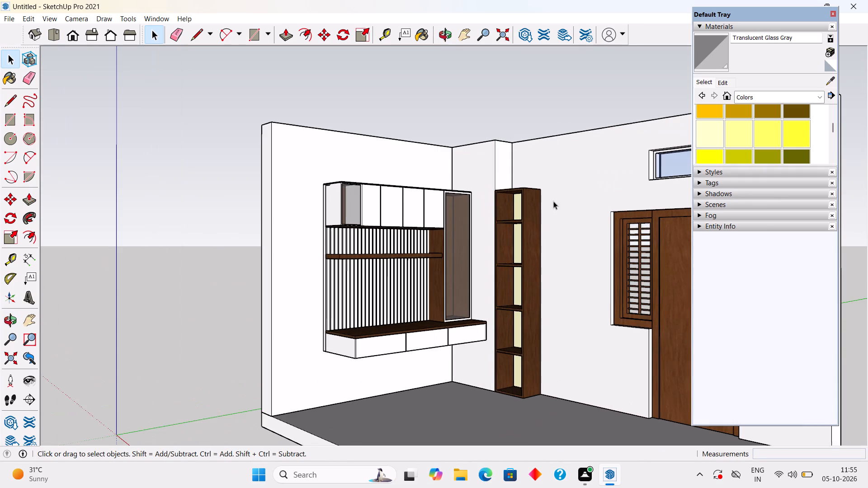
scroll(550, 198, "down", 11)
scroll(568, 253, "up", 6)
scroll(632, 196, "up", 2)
middle_click_drag(542, 54, 557, 111)
scroll(554, 111, "up", 6)
scroll(576, 80, "down", 7)
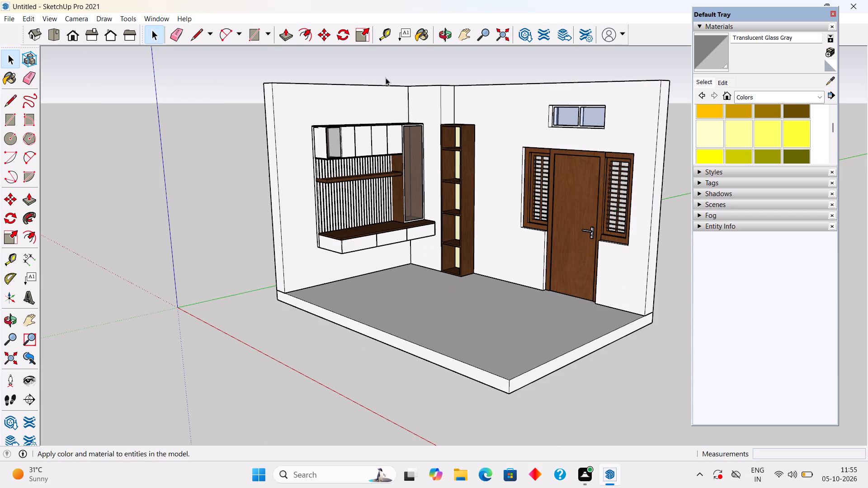
Draw a handle rectangle about 2 1/8" by 9/16" near the lower inner edge of the upper cabinet door beside the tall display cabinet.
scroll(362, 138, "up", 5)
scroll(407, 158, "up", 5)
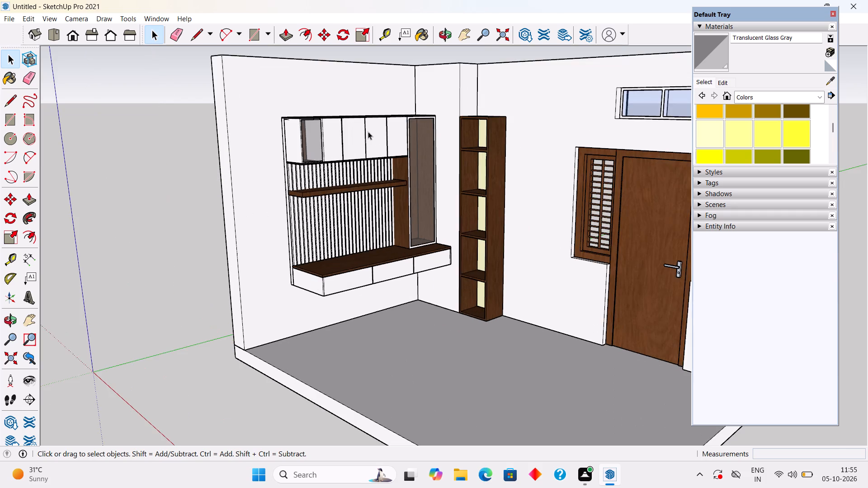
scroll(368, 137, "up", 18)
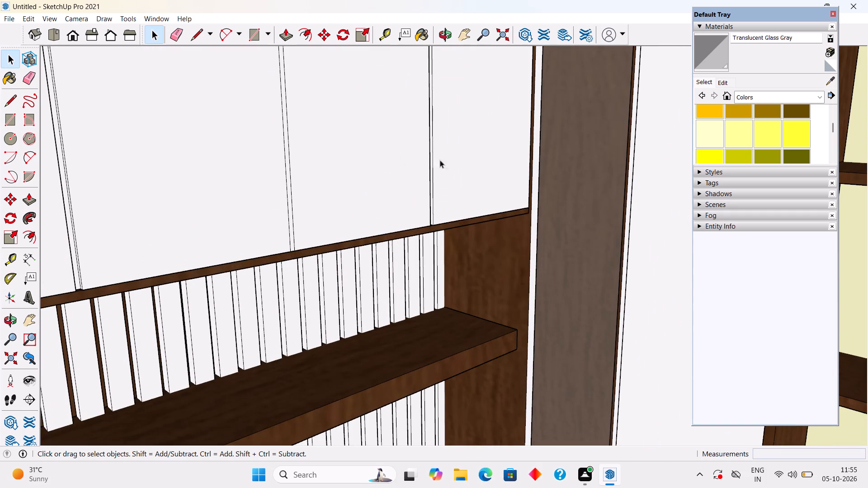
middle_click_drag(448, 159, 367, 183)
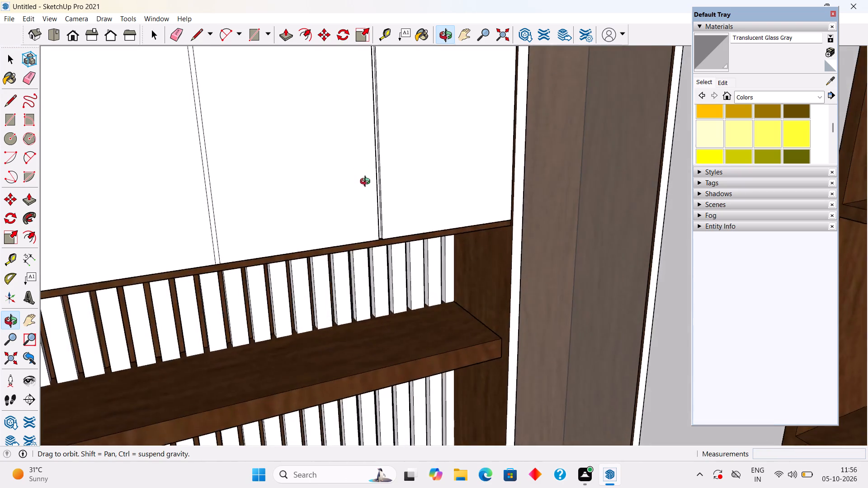
middle_click_drag(367, 183, 343, 119)
key("r")
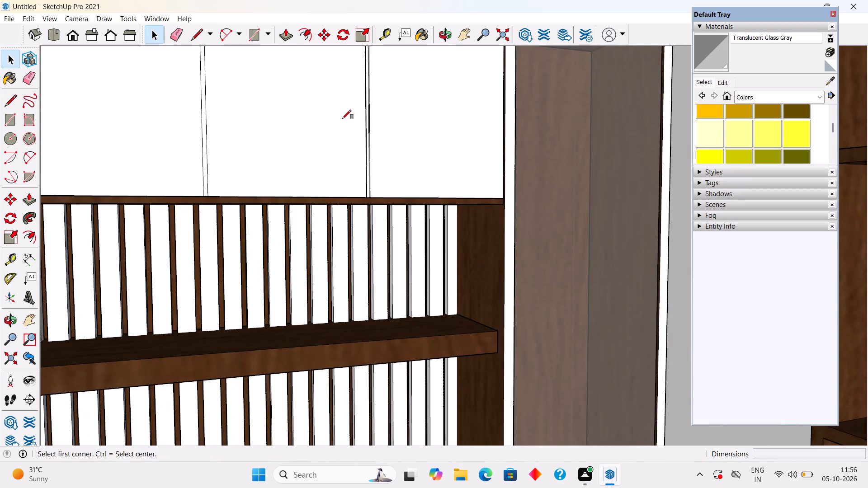
left_click(376, 145)
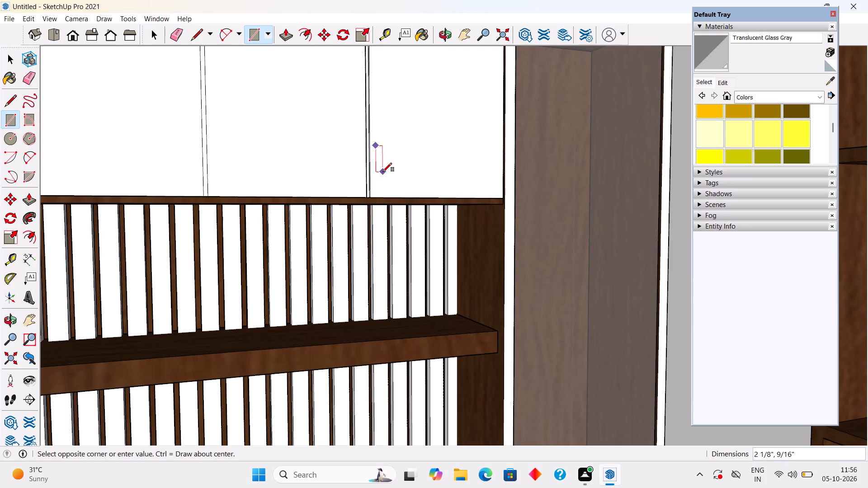
left_click(383, 172)
key("space")
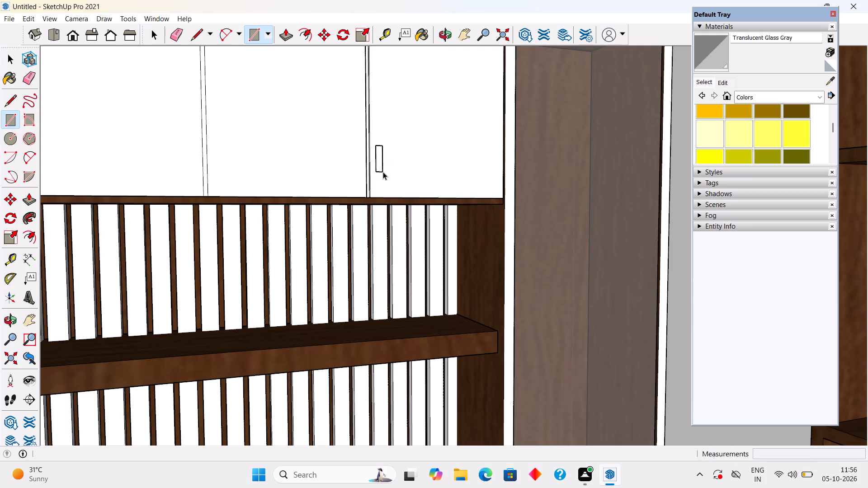
Push/pull the handle rectangle outward by 1".
type("p")
left_click(382, 156)
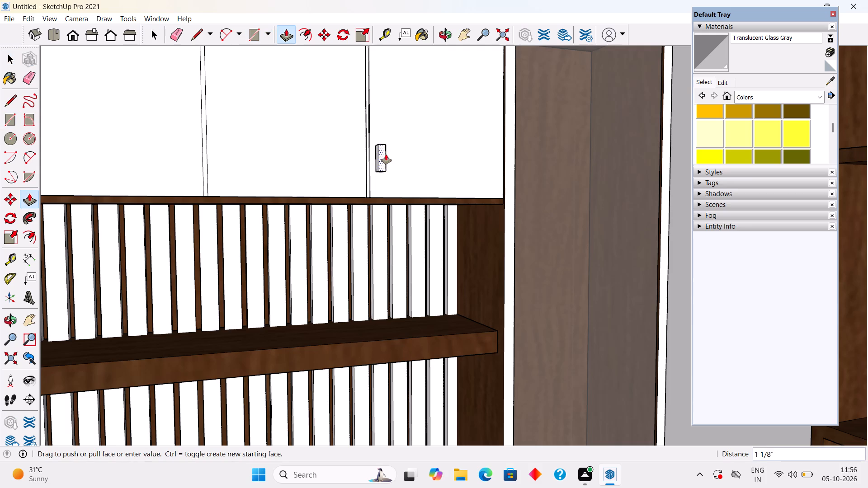
type("1\"")
key("Return")
key("space")
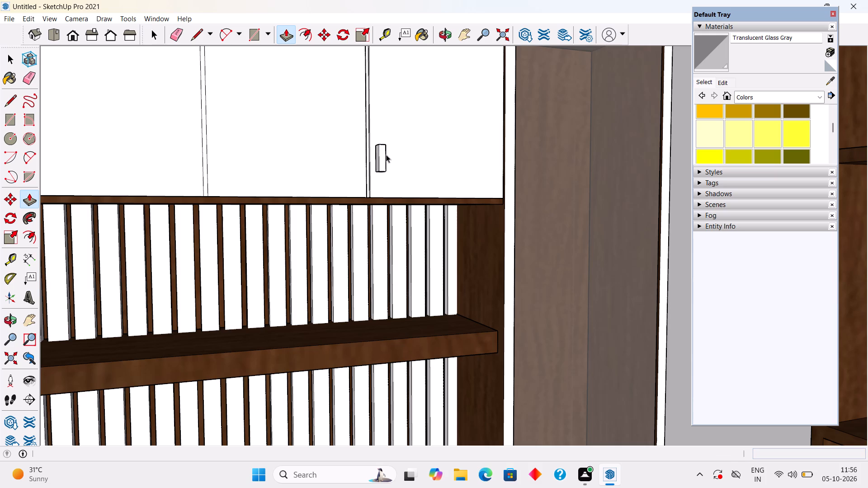
Make the whole handle block into a group.
triple_click(380, 159)
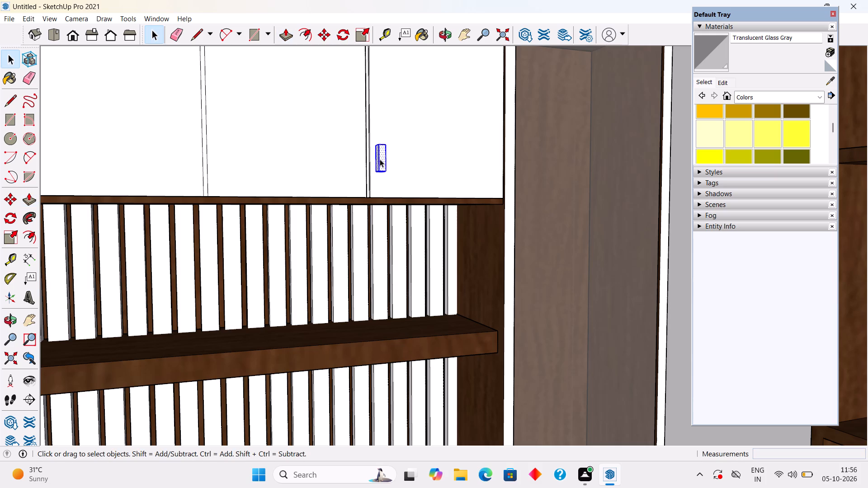
right_click(380, 159)
left_click(413, 254)
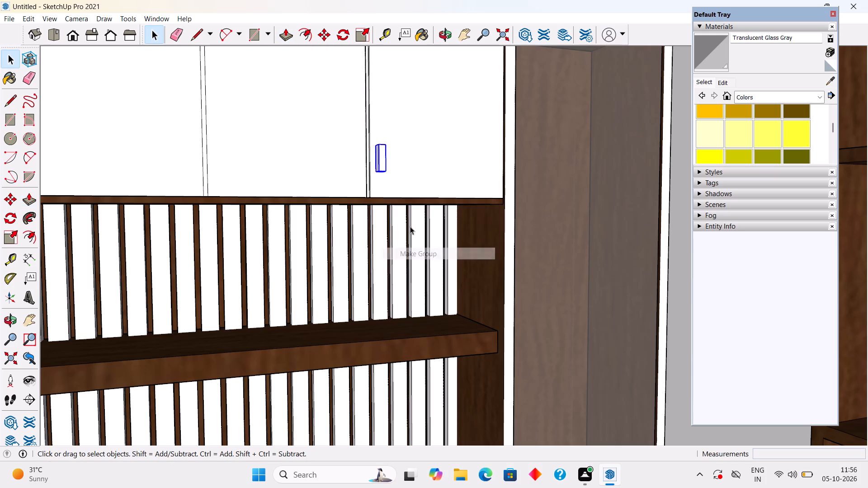
Sample Wood Veneer 01 from the wood panel beside the slatted niche and apply it to the handle group.
left_click(826, 82)
left_click(479, 273)
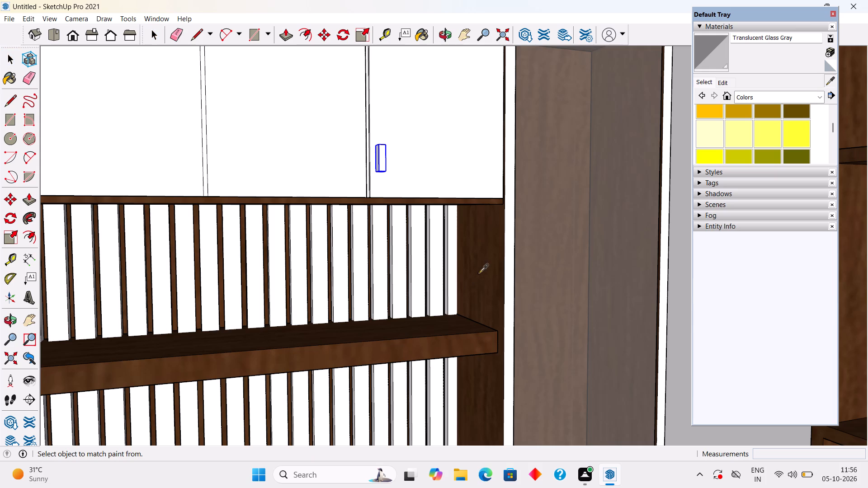
left_click(385, 157)
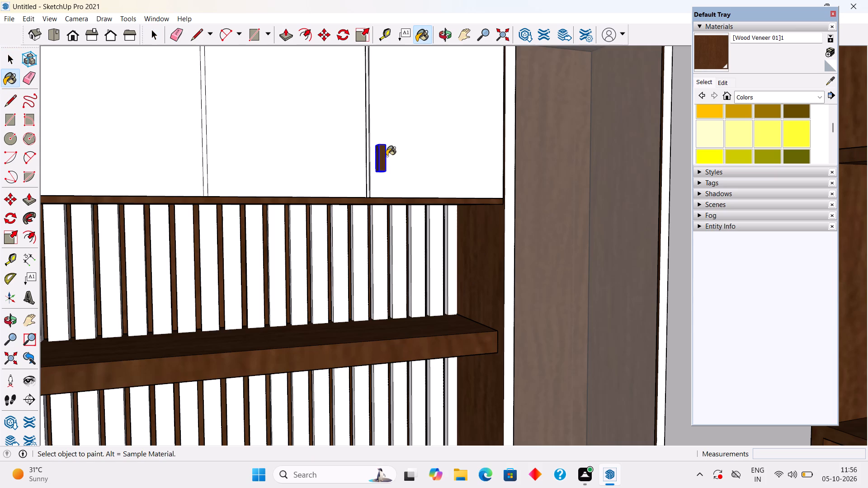
key("space")
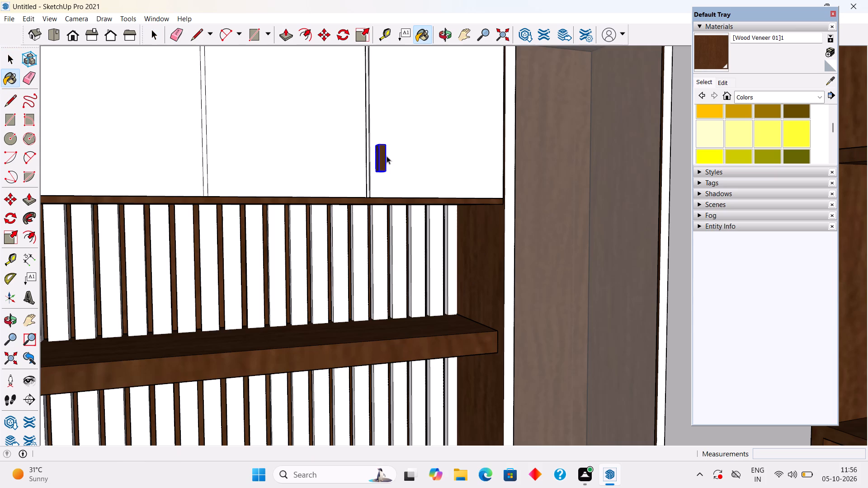
Copy the handle 2" along the green axis onto the adjacent upper cabinet door, across the gap between the doors.
key("m")
left_click(387, 156)
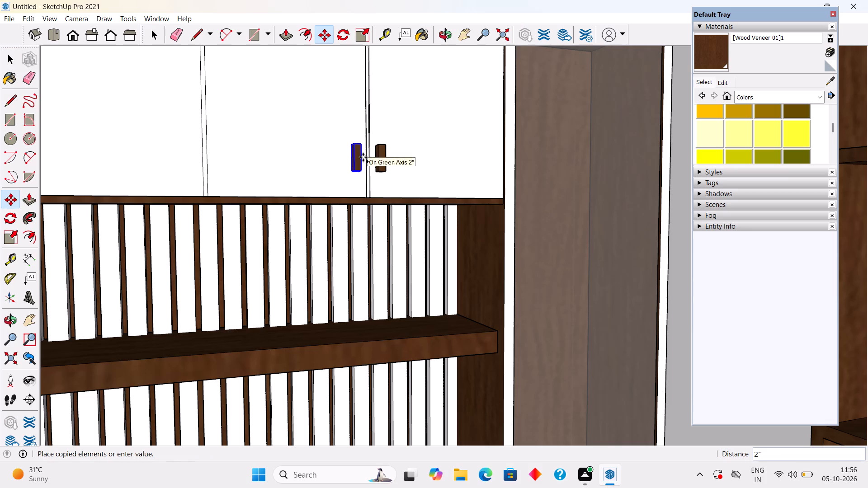
left_click(363, 157)
middle_click_drag(391, 155, 228, 246)
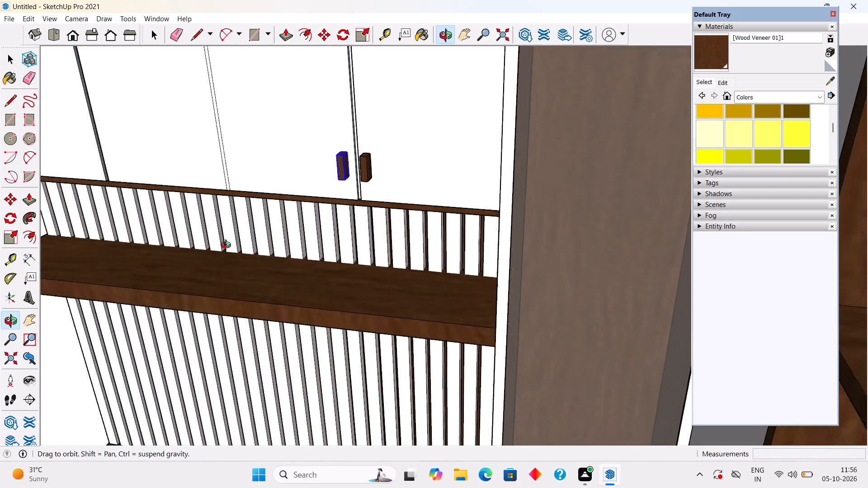
middle_click_drag(228, 246, 282, 210)
scroll(282, 210, "down", 7)
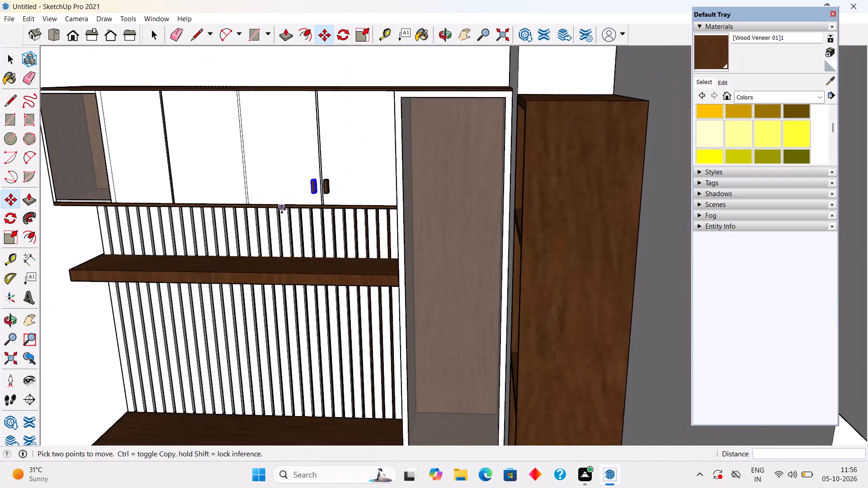
scroll(282, 209, "down", 7)
key("space")
Copy the new handle about 1' 10 1/8" along the green axis onto the second upper cabinet door, beside its gap with the first door.
scroll(274, 223, "down", 5)
scroll(187, 224, "down", 4)
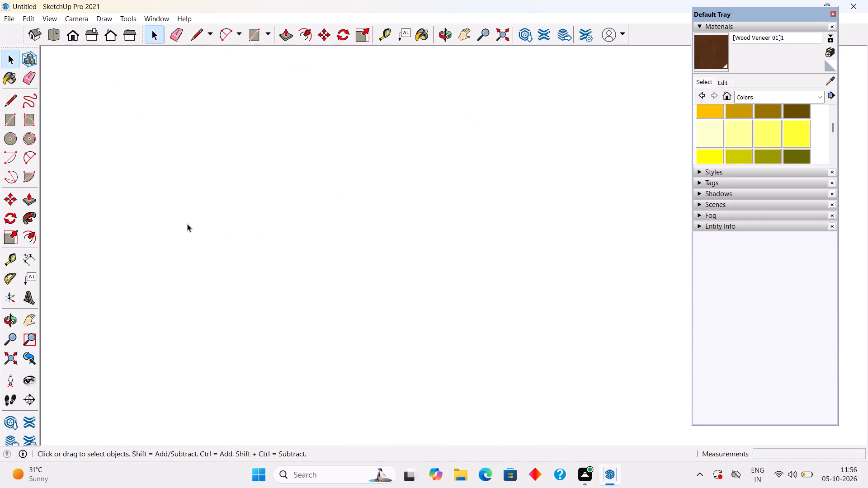
scroll(187, 224, "down", 14)
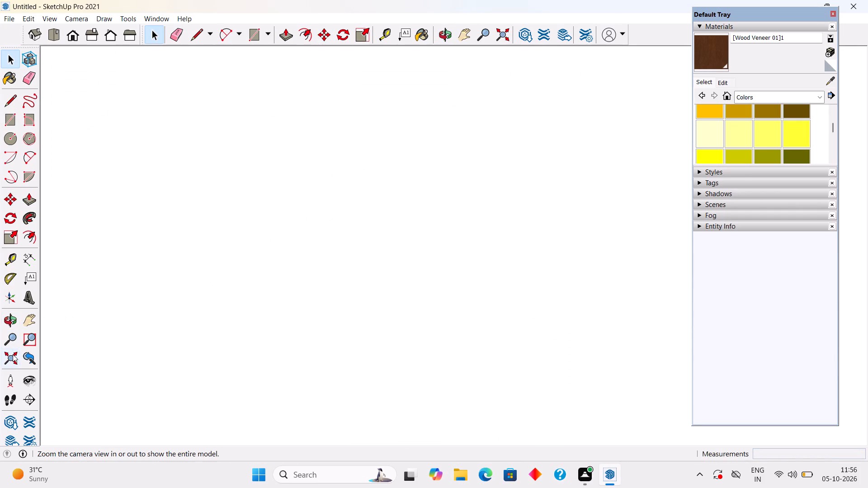
left_click(13, 354)
scroll(443, 126, "up", 5)
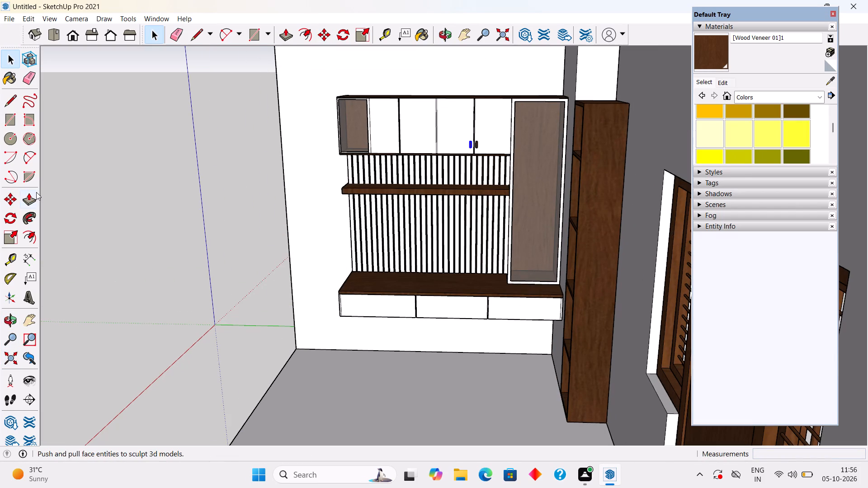
left_click(153, 176)
scroll(453, 145, "up", 5)
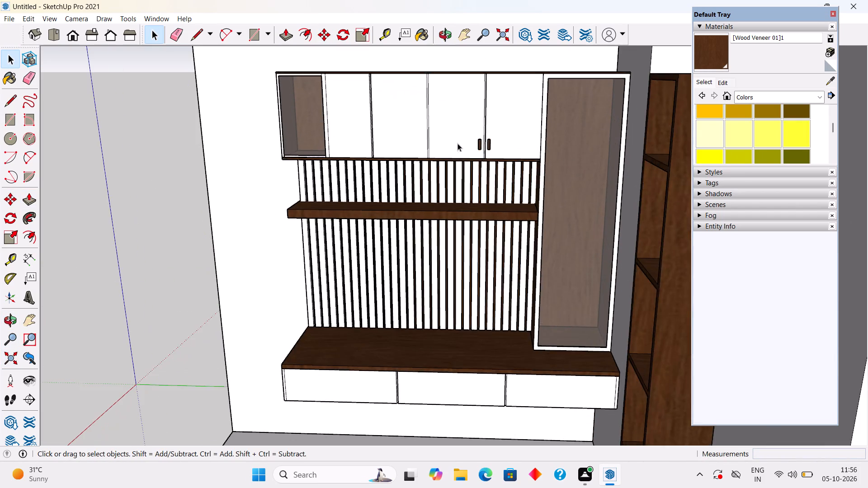
scroll(522, 145, "up", 5)
scroll(435, 155, "down", 2)
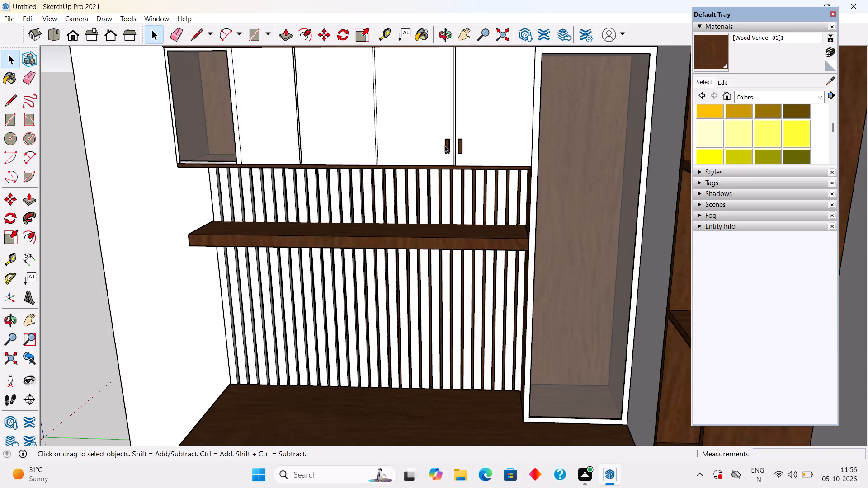
left_click(446, 149)
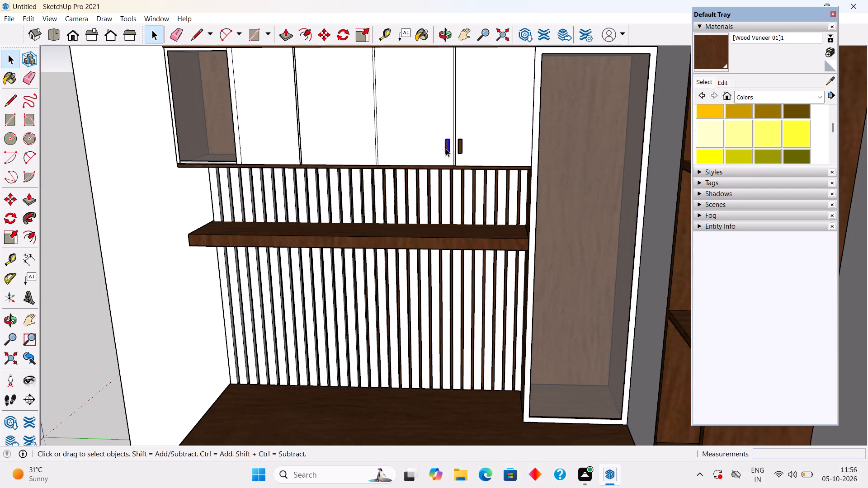
key("m")
left_click(446, 149)
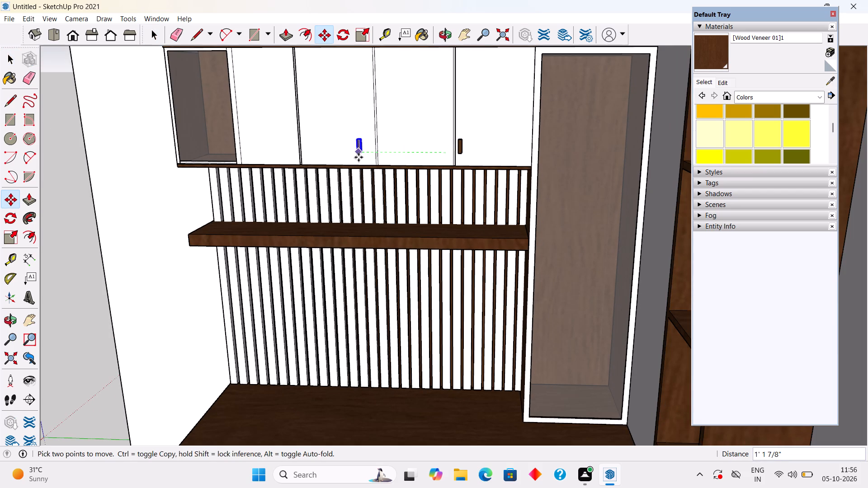
left_click(307, 152)
Copy that handle 2" along the green axis across the gap onto the first upper cabinet door.
left_click(307, 152)
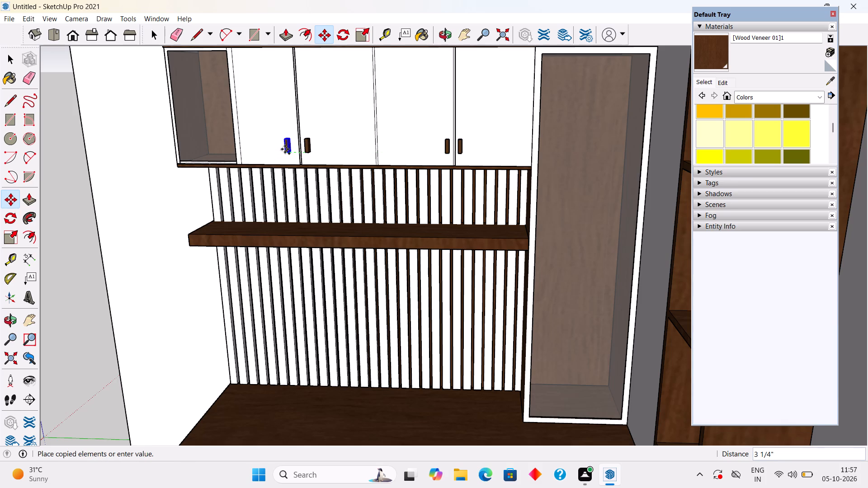
scroll(288, 147, "up", 5)
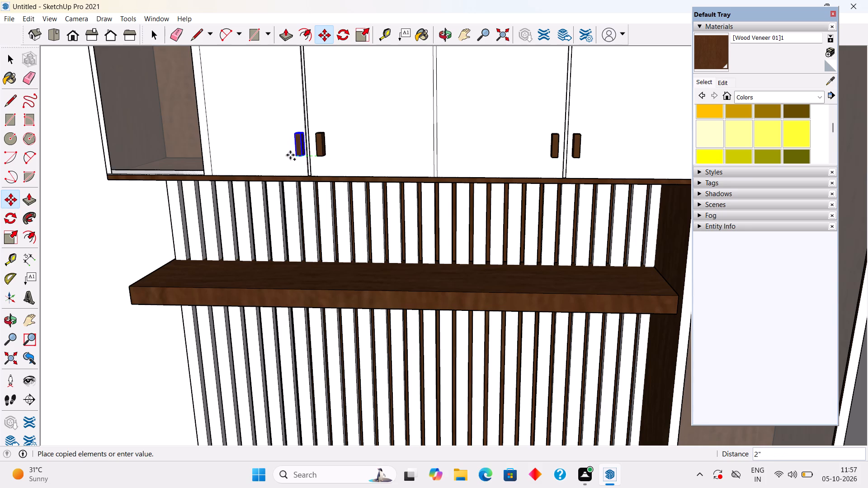
left_click(289, 155)
key("space")
scroll(288, 158, "down", 8)
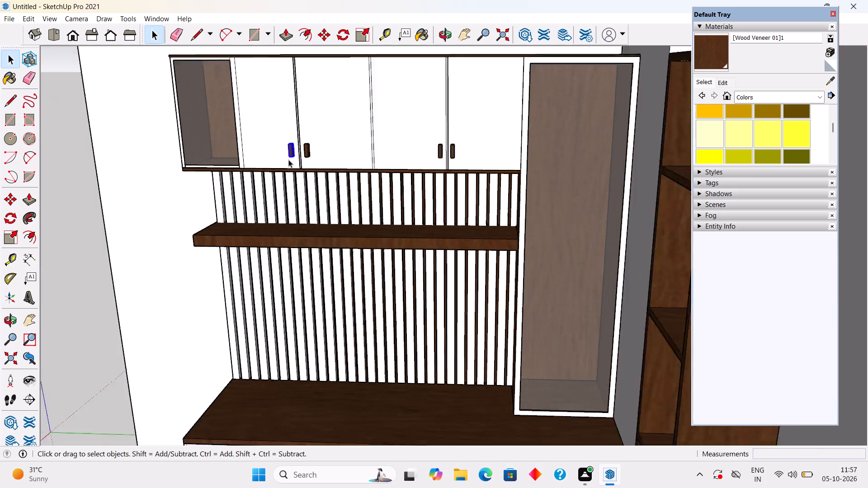
scroll(288, 160, "down", 7)
middle_click_drag(288, 164, 404, 159)
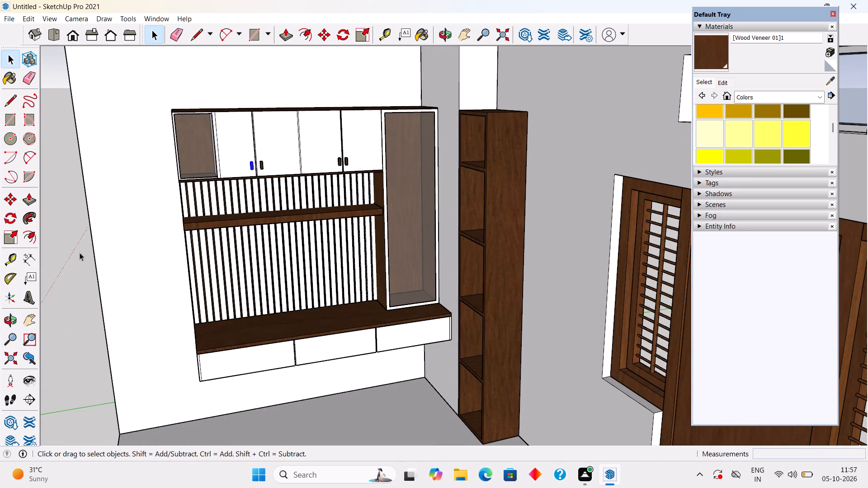
left_click(61, 208)
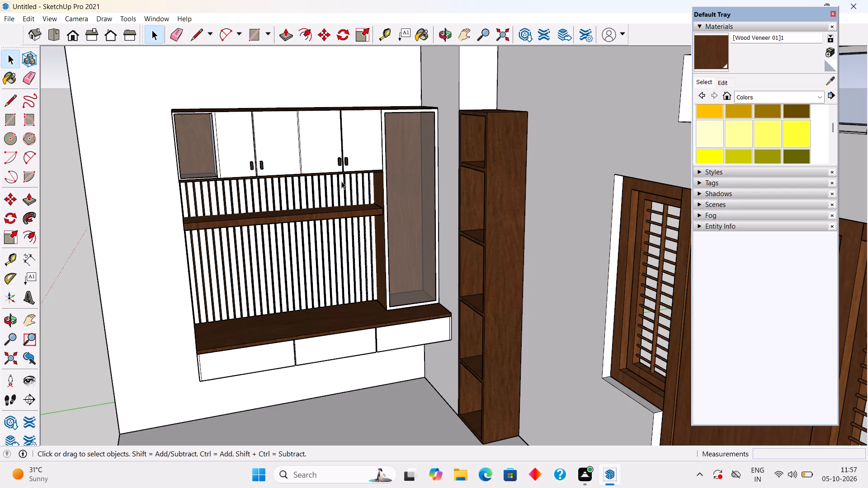
Move the handle on the second upper door about 1/2" closer to the gap with the first door.
scroll(259, 163, "up", 14)
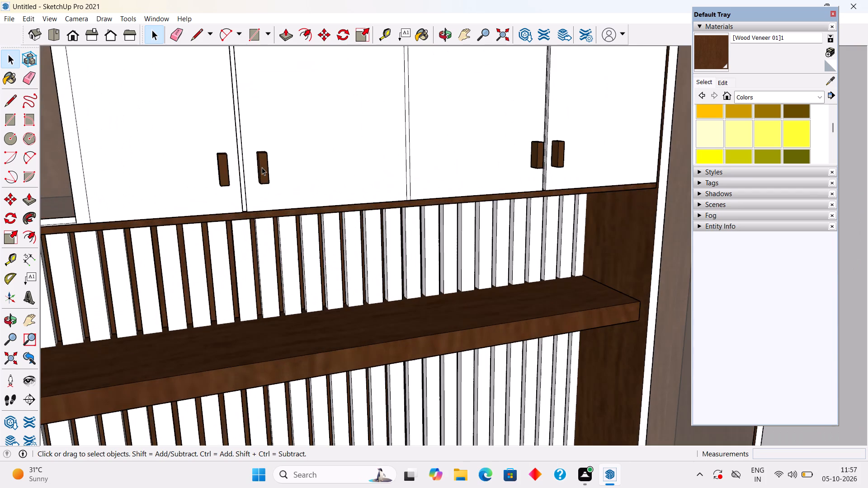
left_click(262, 167)
key("c")
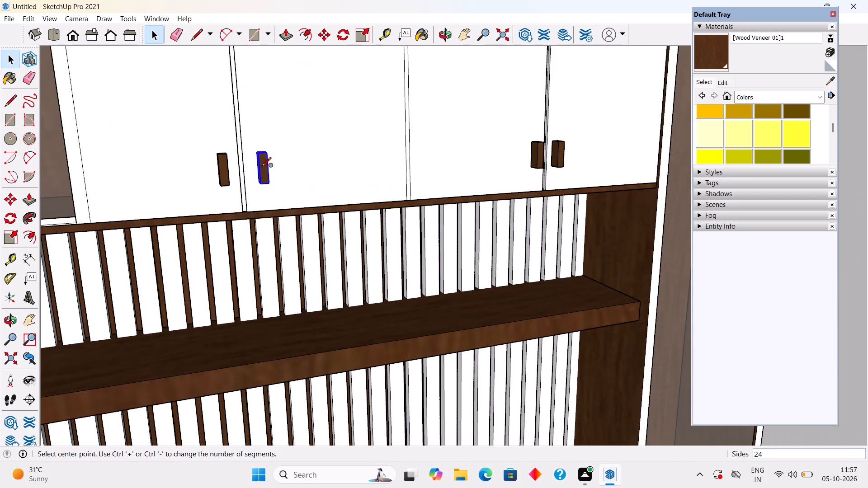
key("m")
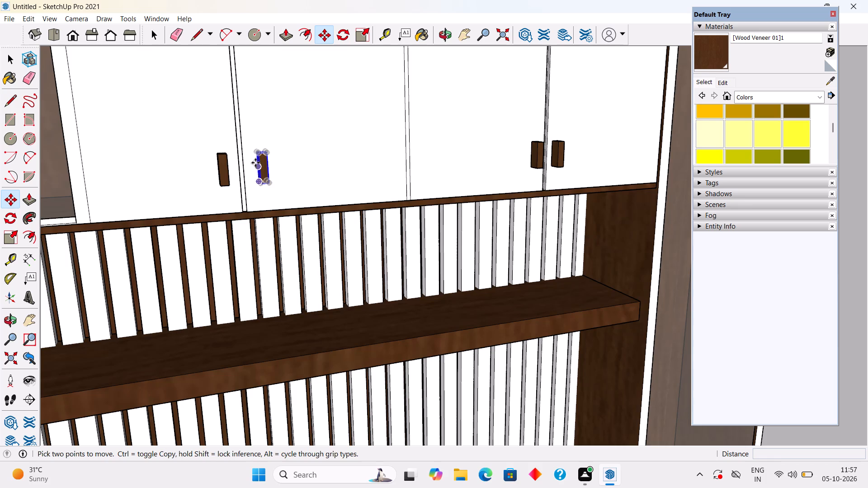
left_click(258, 156)
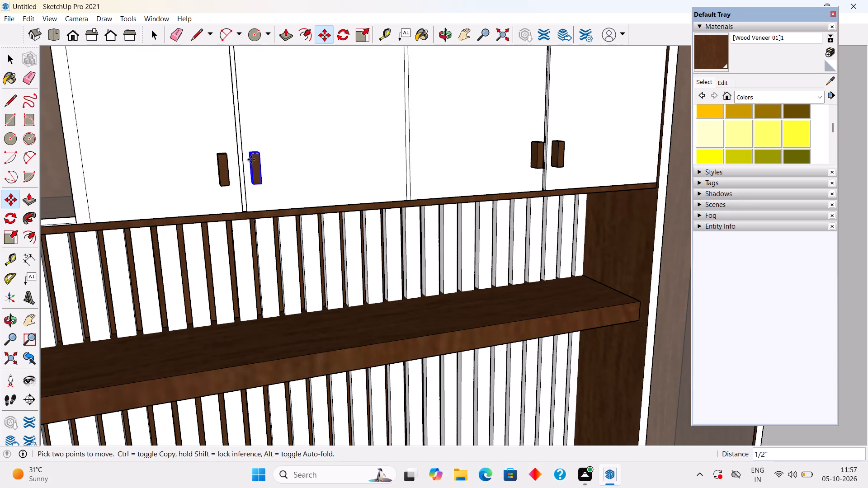
left_click(251, 160)
key("space")
scroll(251, 160, "down", 12)
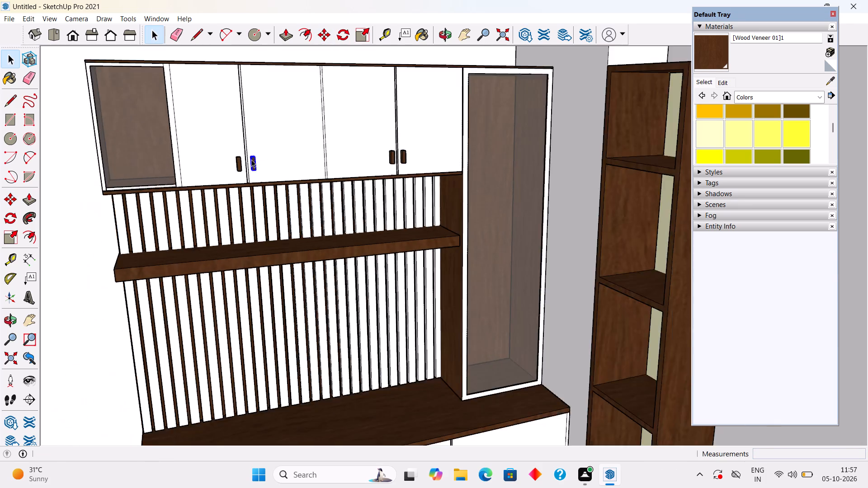
scroll(251, 160, "down", 3)
left_click(58, 293)
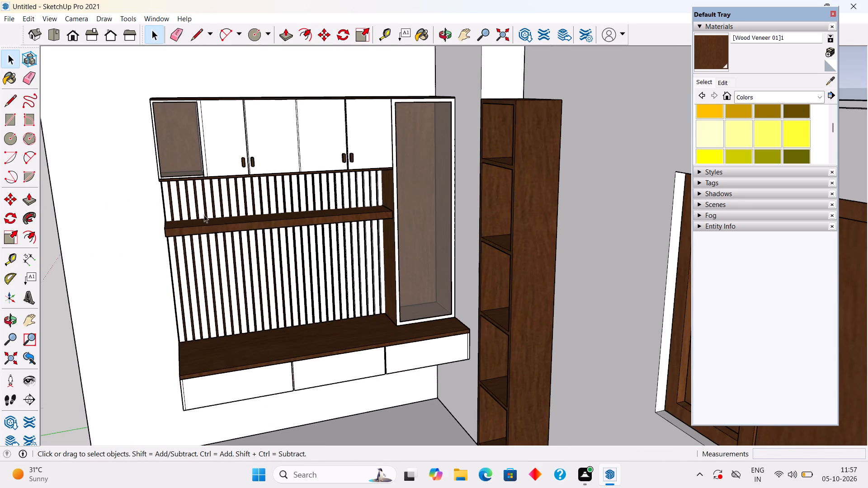
Draw a horizontal handle rectangle about 1" by 4 15/16" on the first drawer front below the wood countertop.
scroll(208, 213, "down", 5)
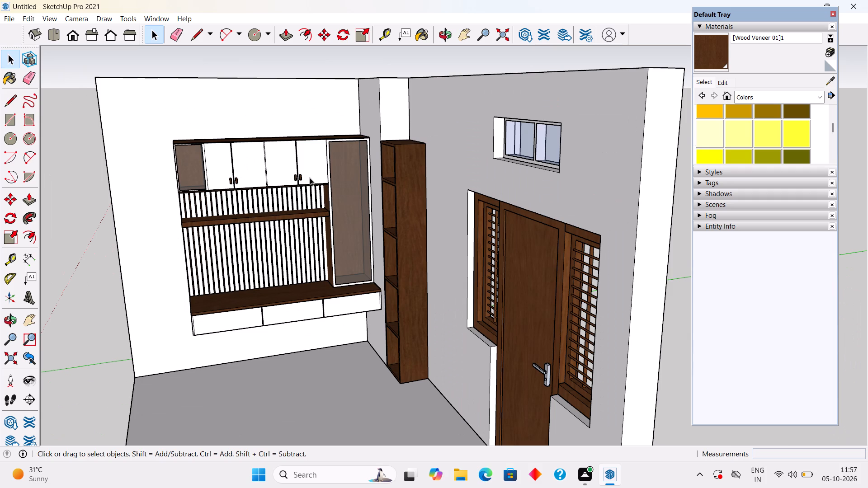
scroll(311, 178, "down", 4)
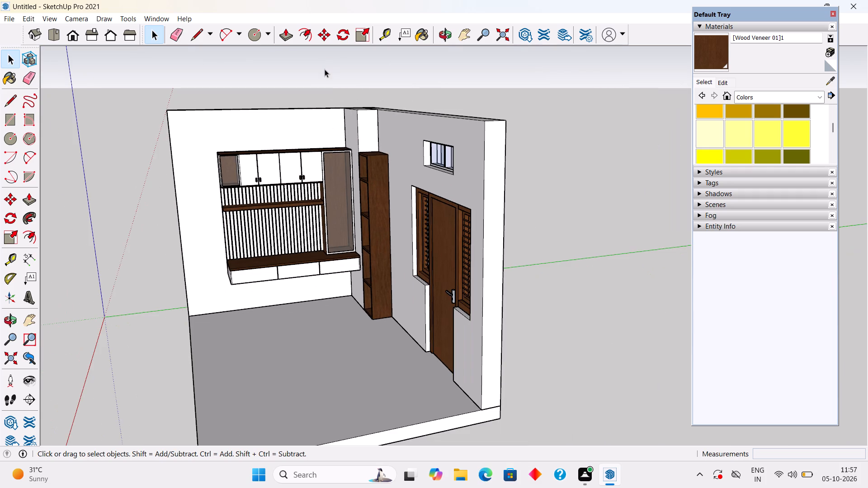
left_click(325, 69)
scroll(392, 277, "up", 2)
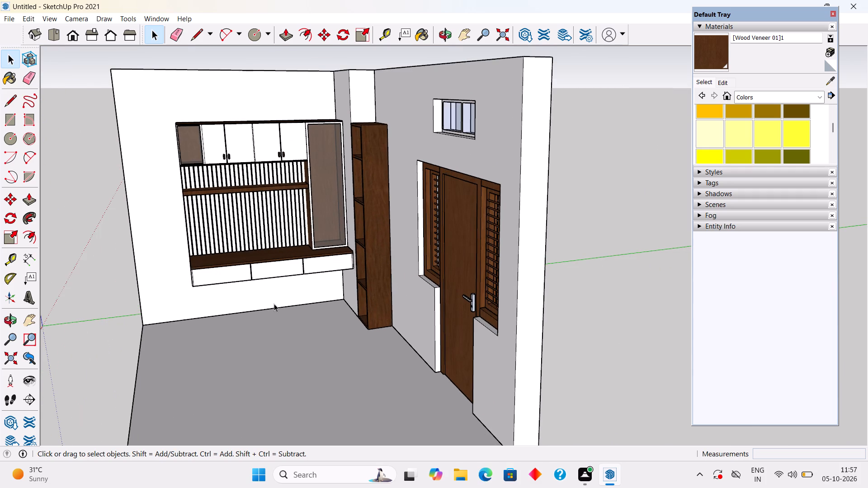
scroll(271, 304, "up", 4)
scroll(226, 272, "up", 4)
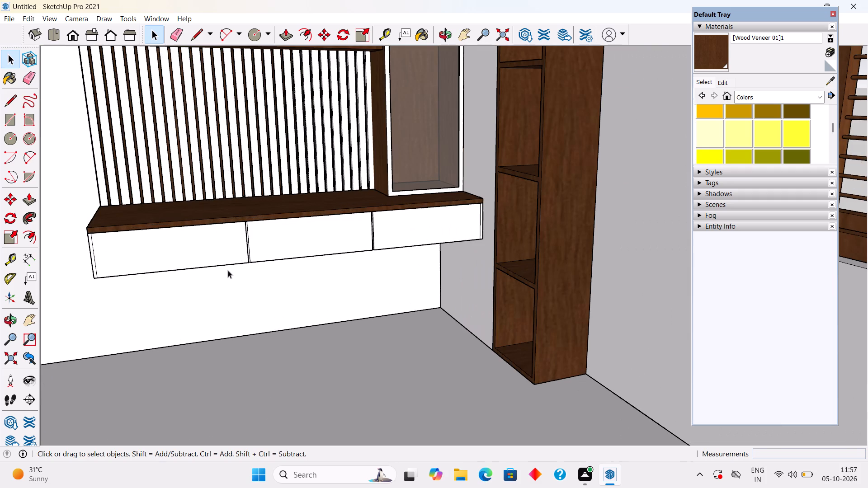
key("r")
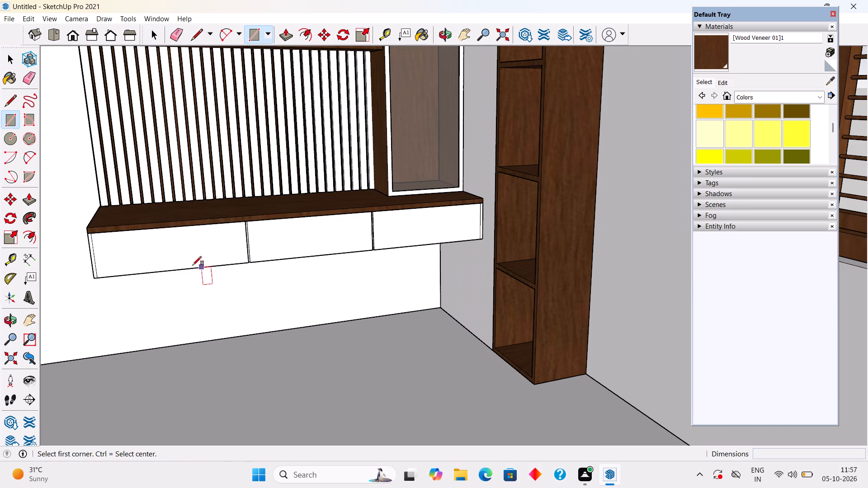
left_click(164, 245)
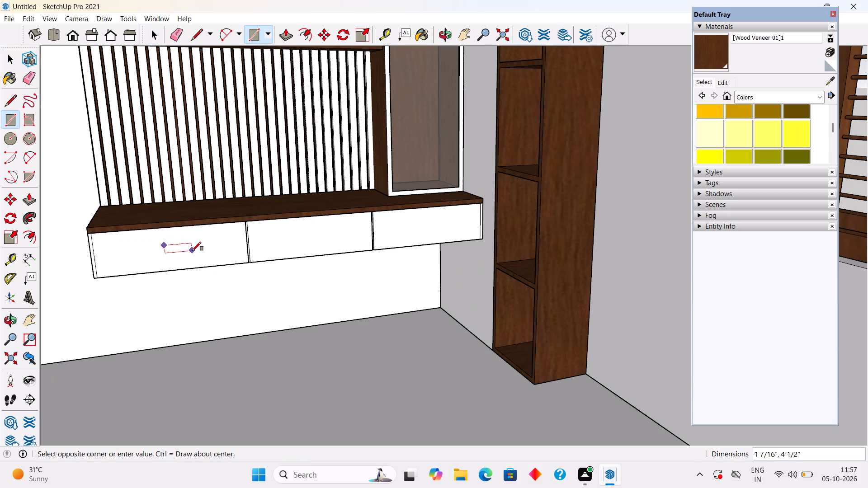
scroll(197, 249, "up", 3)
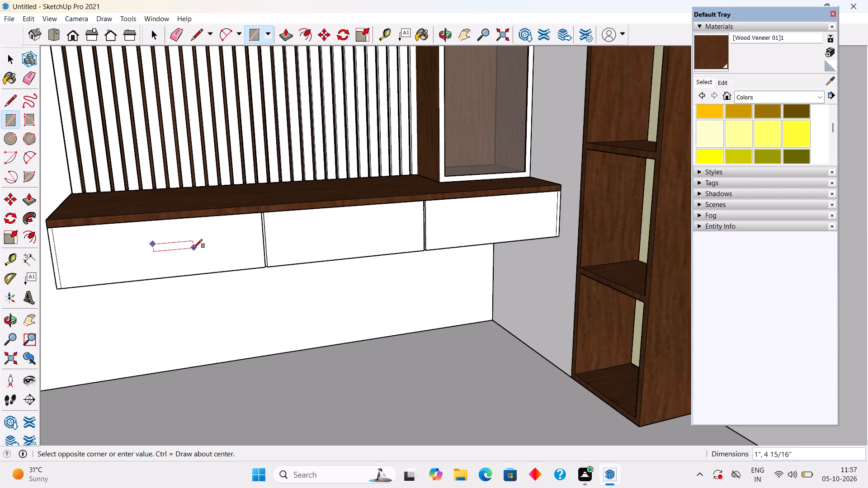
left_click(193, 248)
Push/pull the drawer handle rectangle outward by 1", and extend its front face by another 0.5".
key("p")
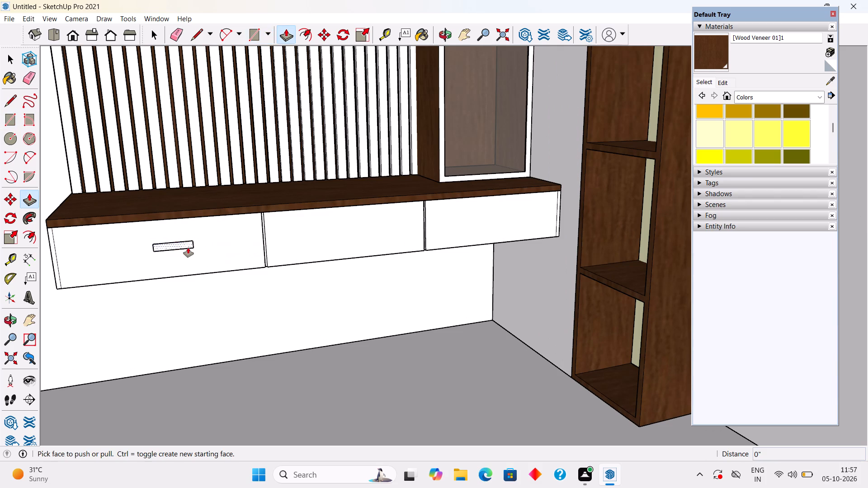
left_click(188, 248)
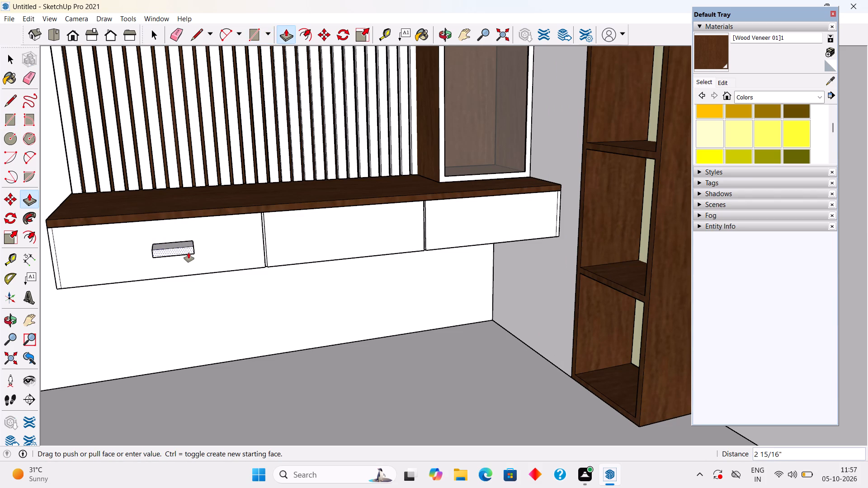
type("1\"")
key("Return")
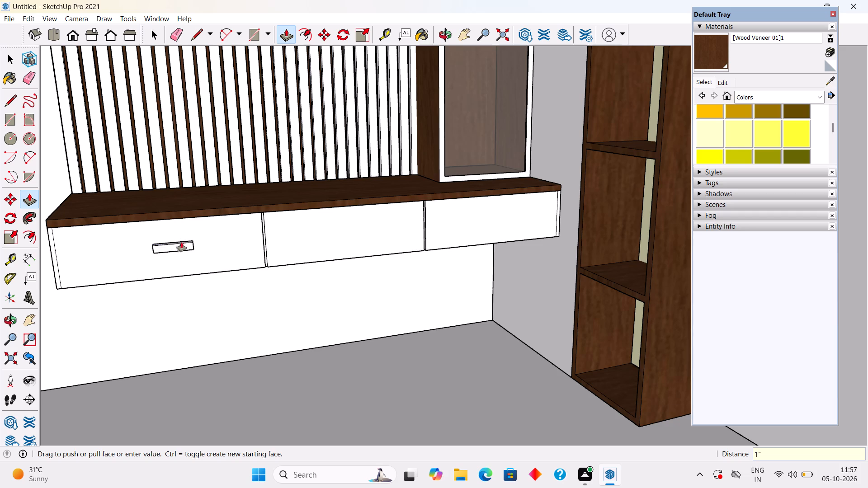
left_click(181, 245)
type(".5\"")
key("Return")
key("space")
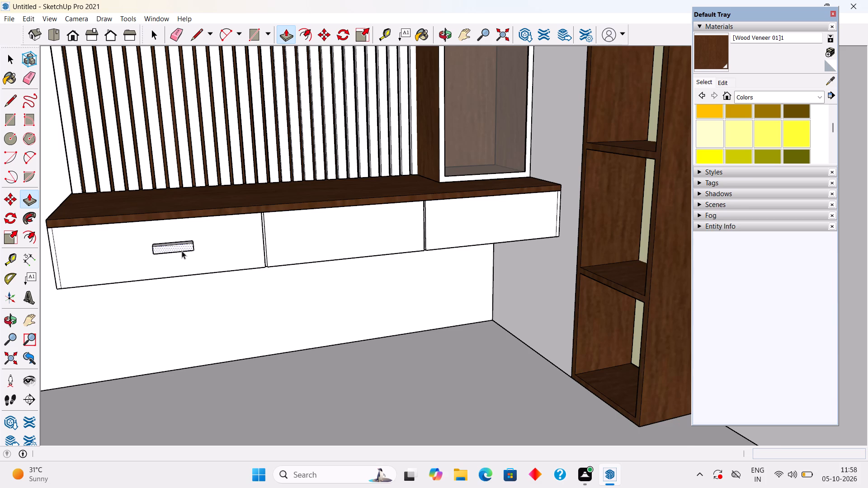
Make the whole drawer handle block into a group.
scroll(182, 251, "up", 1)
left_click(182, 251)
double_click(182, 251)
left_click(182, 251)
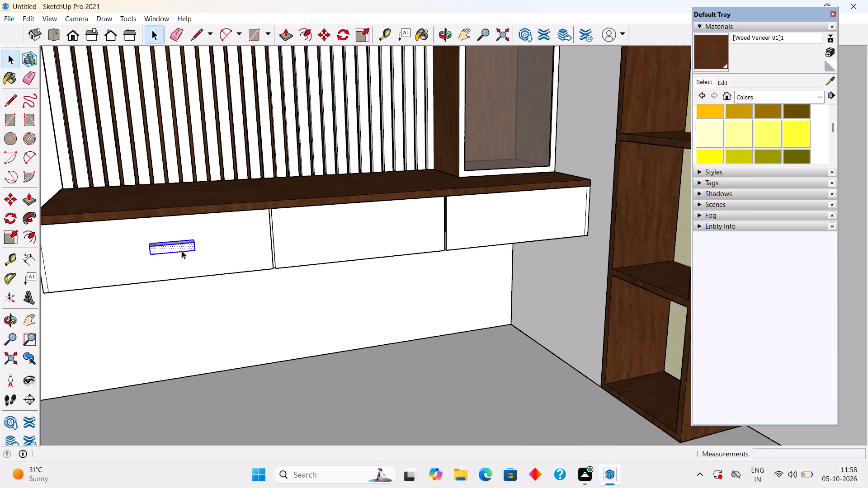
right_click(182, 251)
left_click(204, 344)
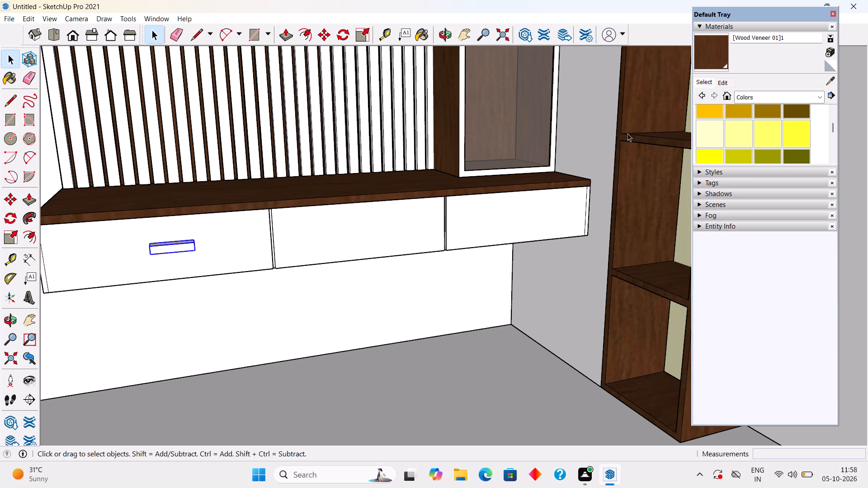
Apply Wood Veneer 01 to the drawer handle group.
left_click(700, 53)
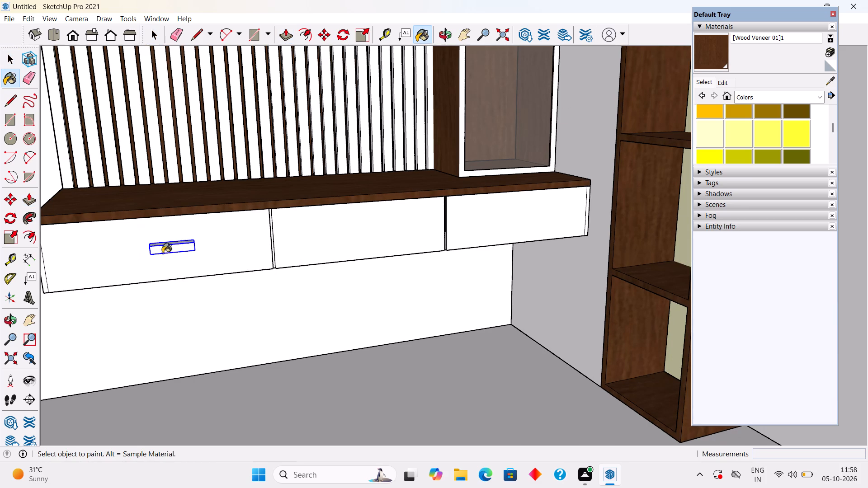
left_click(163, 252)
Copy the wood drawer handle about 2' 1/16" along the green axis onto the middle drawer front.
key("m")
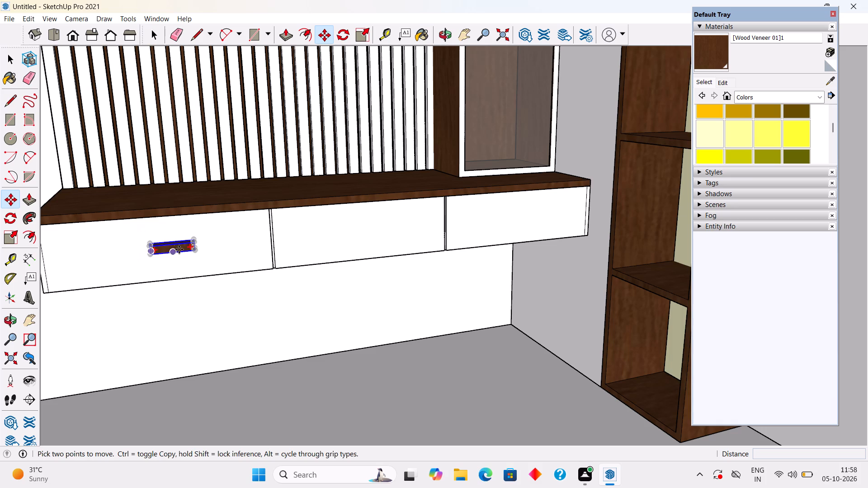
left_click(193, 249)
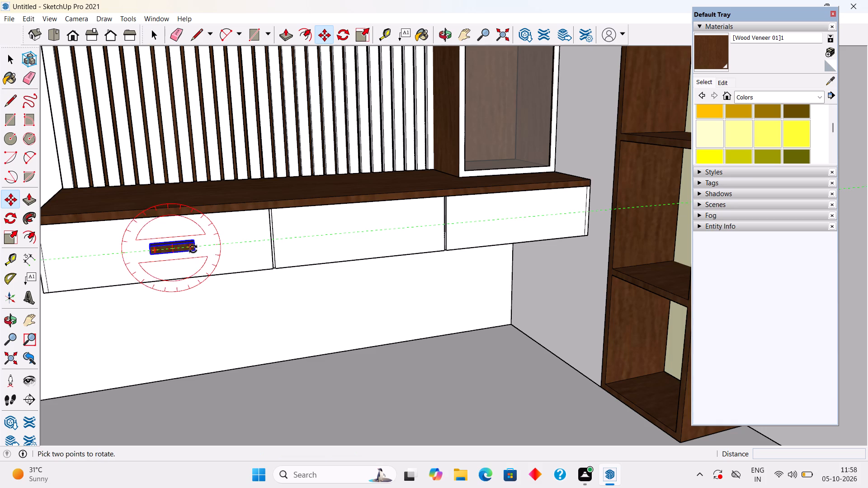
key("space")
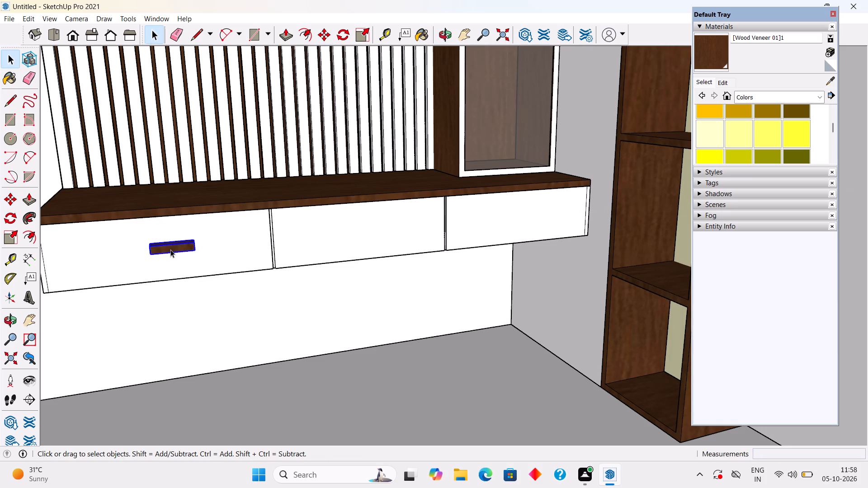
key("m")
left_click(170, 249)
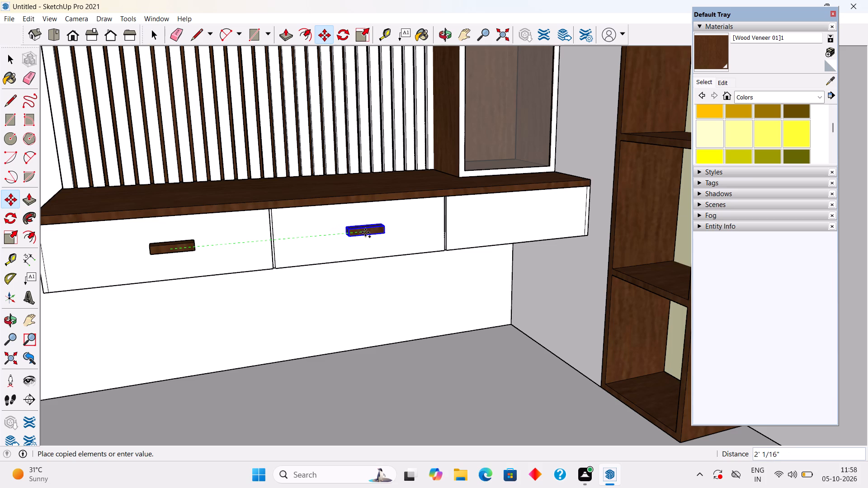
left_click(365, 232)
left_click(365, 232)
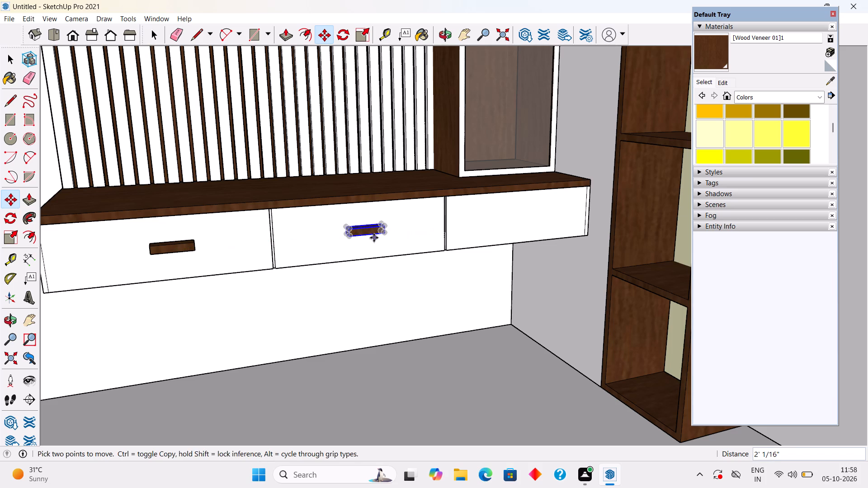
Copy the middle drawer's handle about 1' 11 3/4" along the green axis onto the third drawer front.
left_click(370, 236)
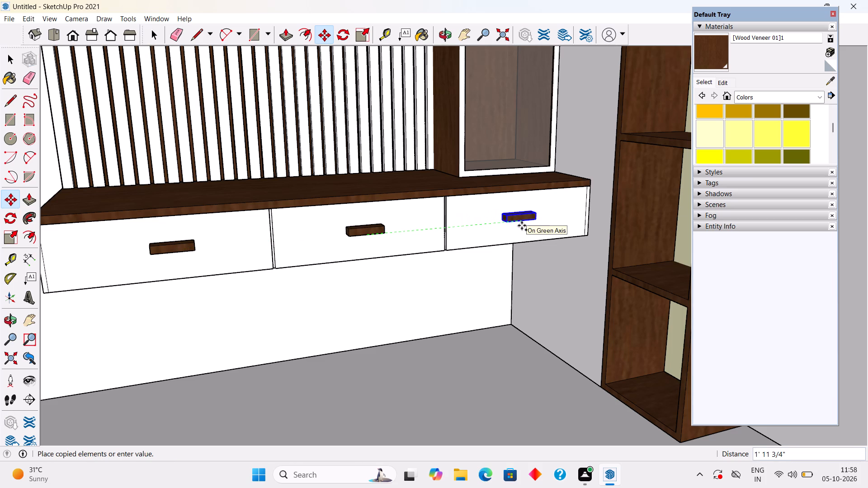
left_click(522, 225)
key("space")
scroll(525, 226, "down", 9)
middle_click_drag(517, 227, 407, 242)
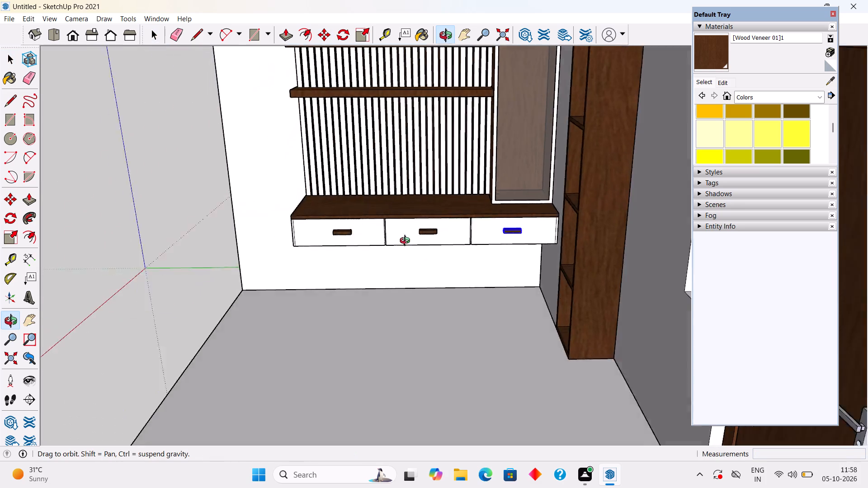
middle_click_drag(407, 242, 388, 237)
left_click(137, 222)
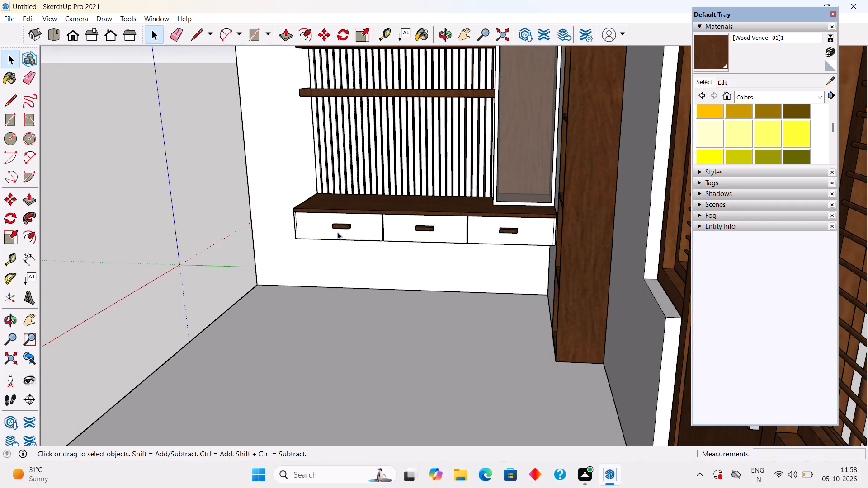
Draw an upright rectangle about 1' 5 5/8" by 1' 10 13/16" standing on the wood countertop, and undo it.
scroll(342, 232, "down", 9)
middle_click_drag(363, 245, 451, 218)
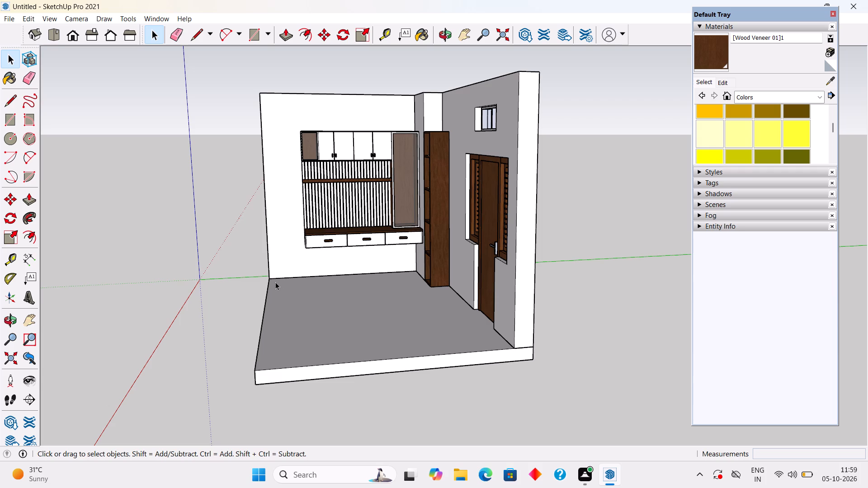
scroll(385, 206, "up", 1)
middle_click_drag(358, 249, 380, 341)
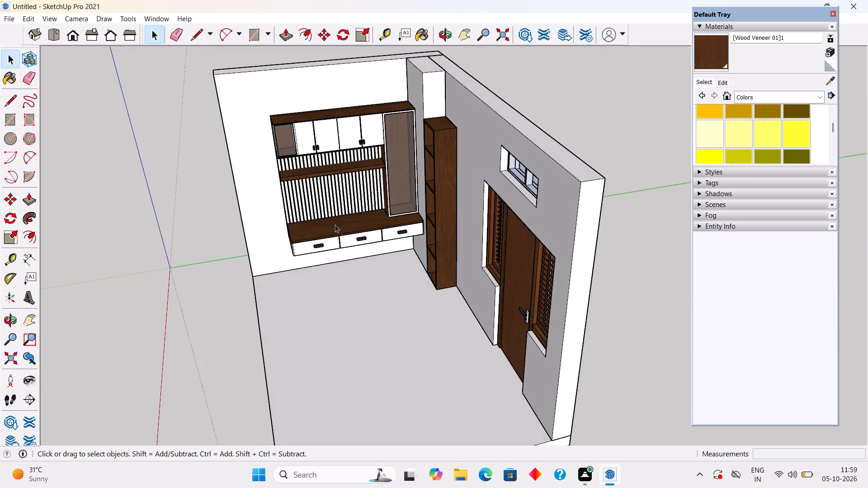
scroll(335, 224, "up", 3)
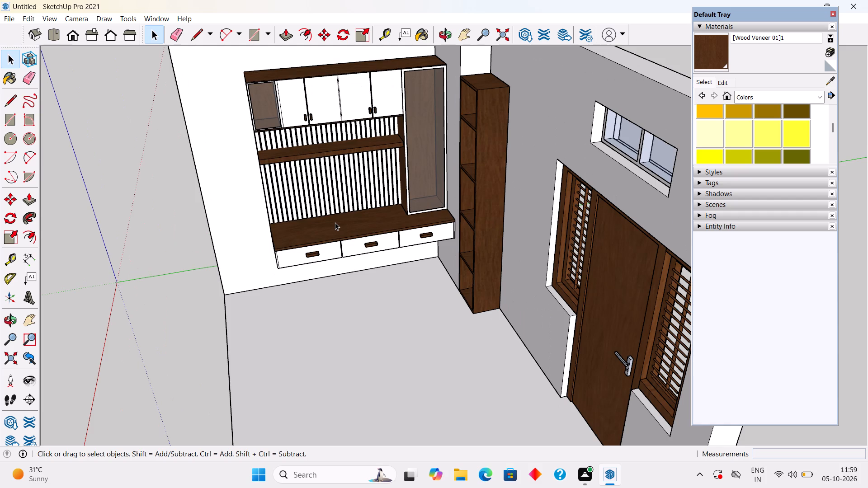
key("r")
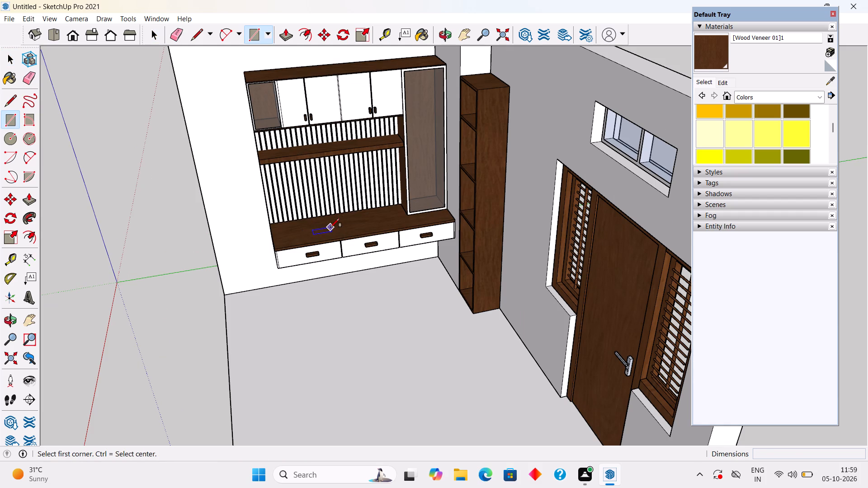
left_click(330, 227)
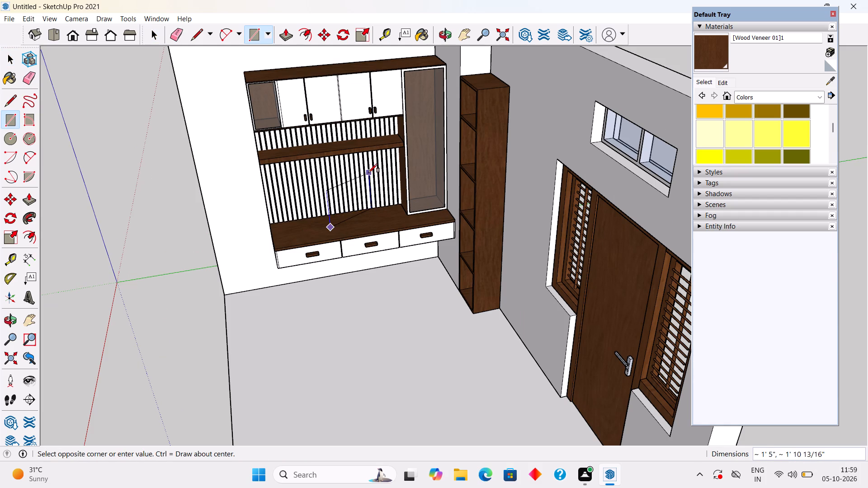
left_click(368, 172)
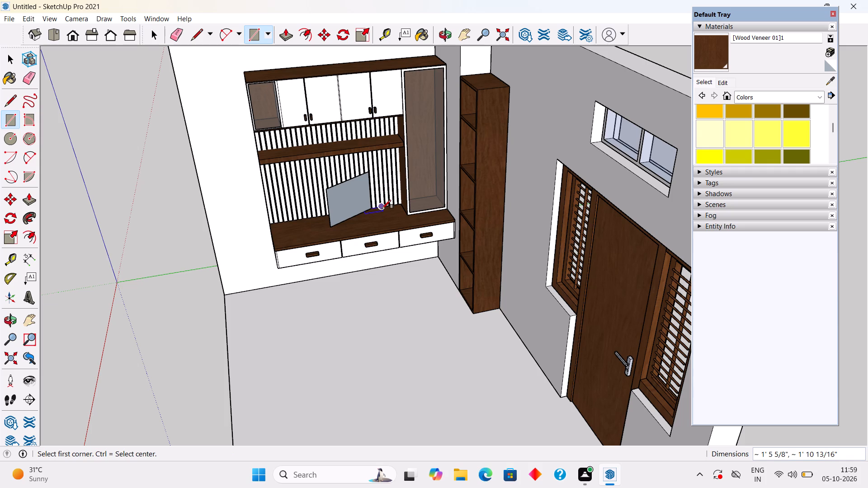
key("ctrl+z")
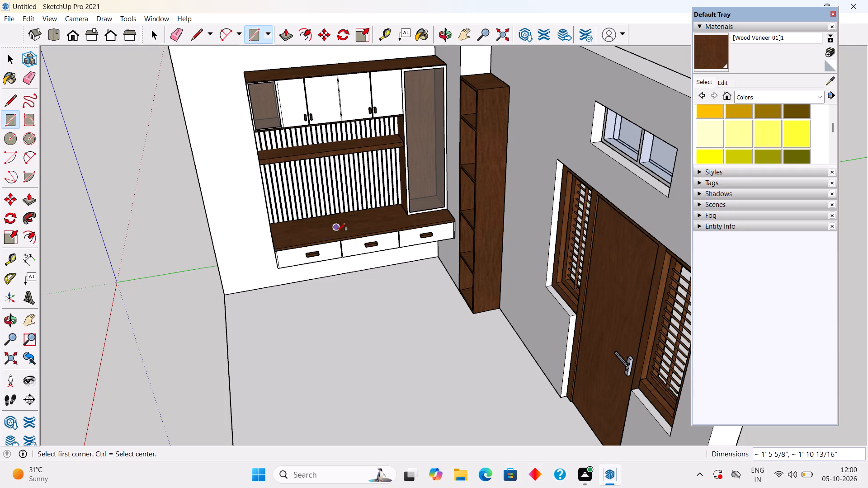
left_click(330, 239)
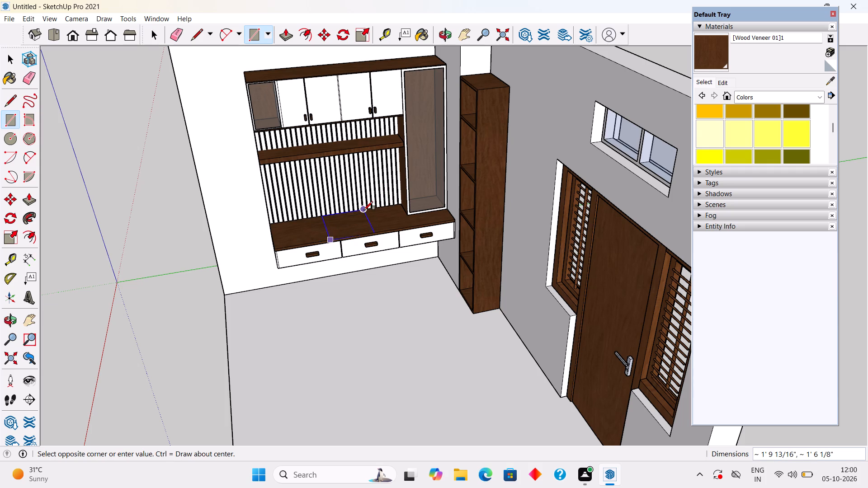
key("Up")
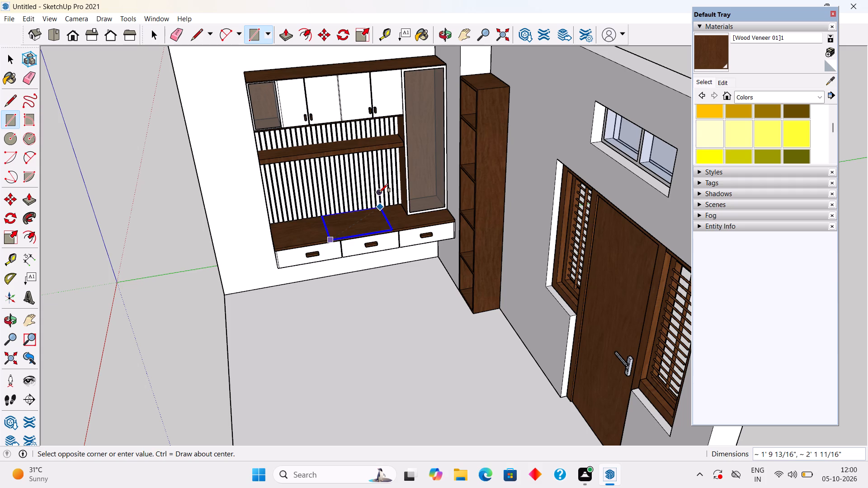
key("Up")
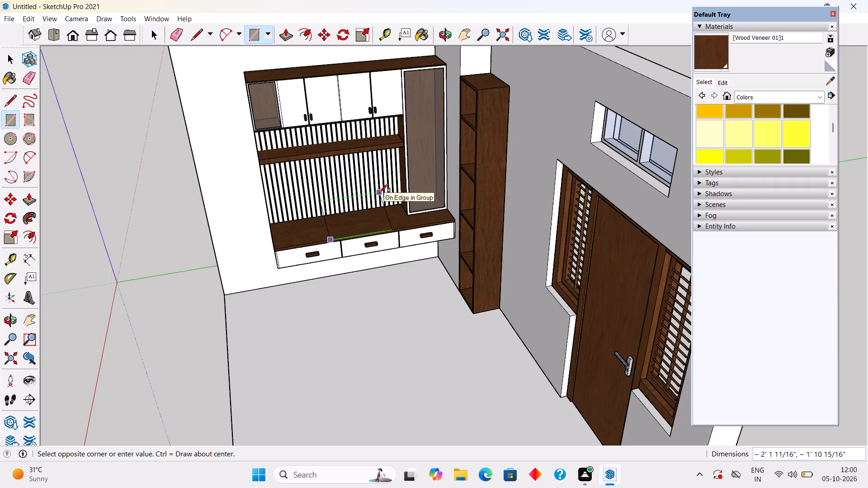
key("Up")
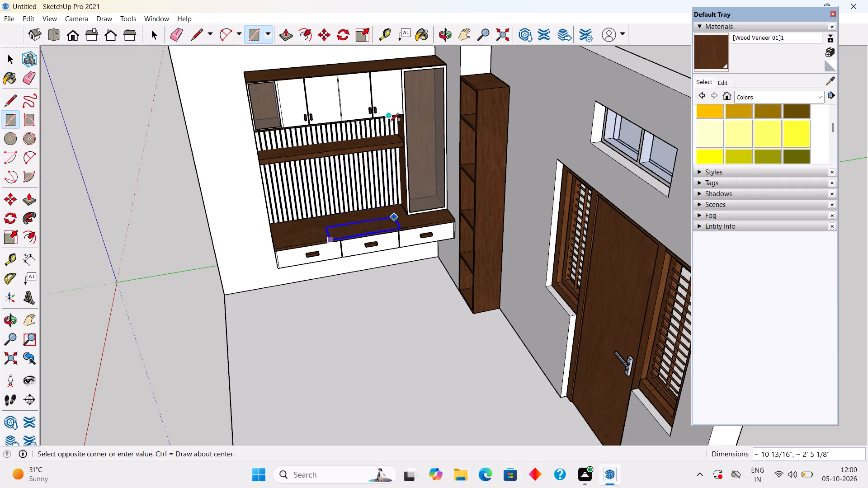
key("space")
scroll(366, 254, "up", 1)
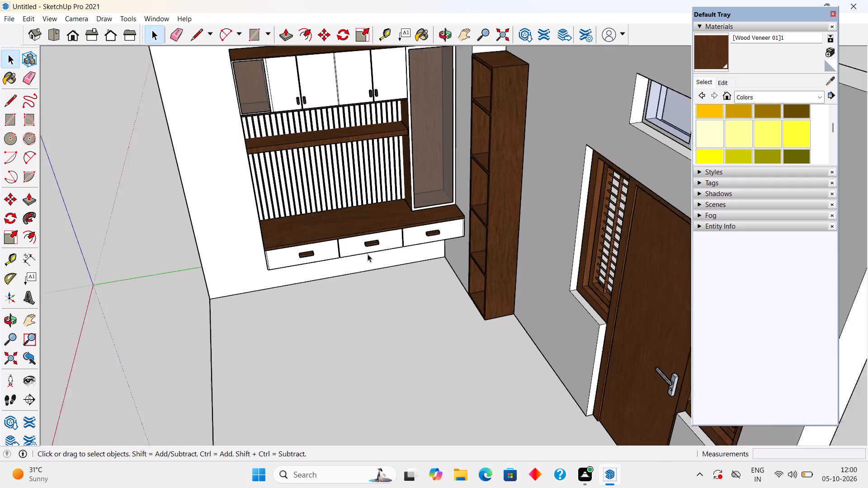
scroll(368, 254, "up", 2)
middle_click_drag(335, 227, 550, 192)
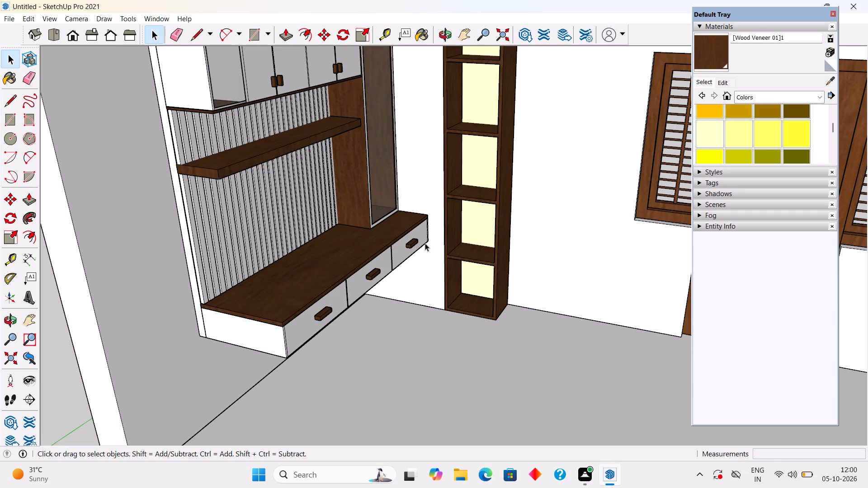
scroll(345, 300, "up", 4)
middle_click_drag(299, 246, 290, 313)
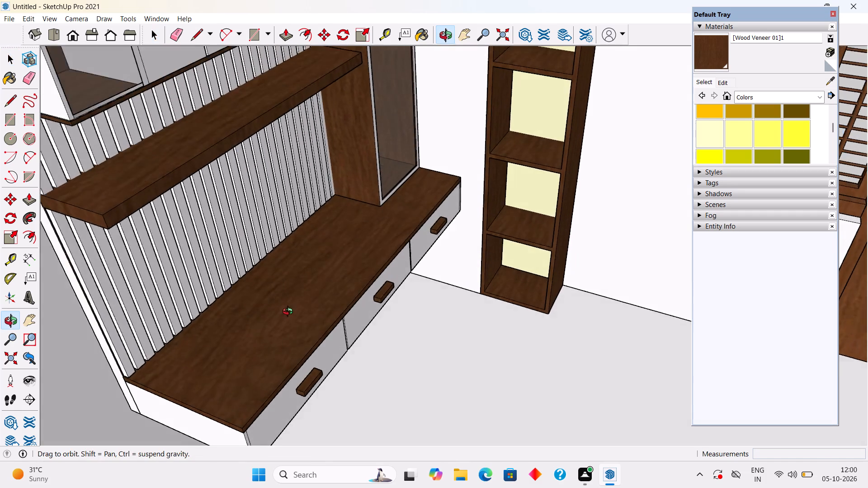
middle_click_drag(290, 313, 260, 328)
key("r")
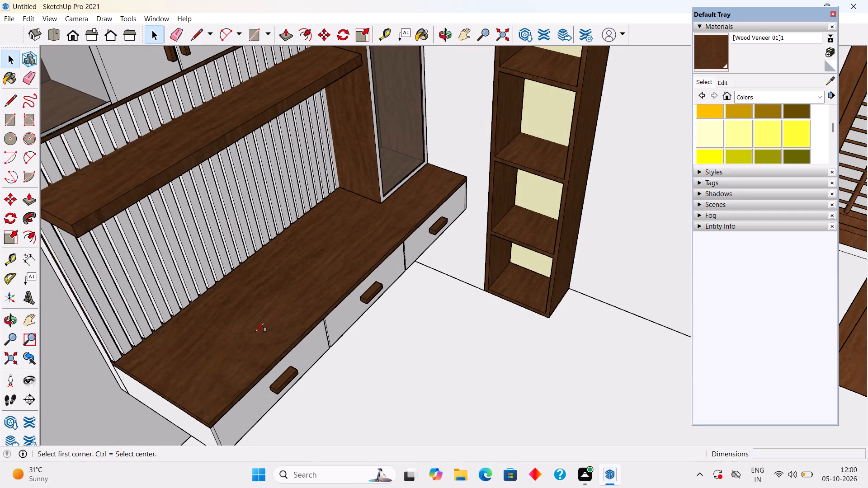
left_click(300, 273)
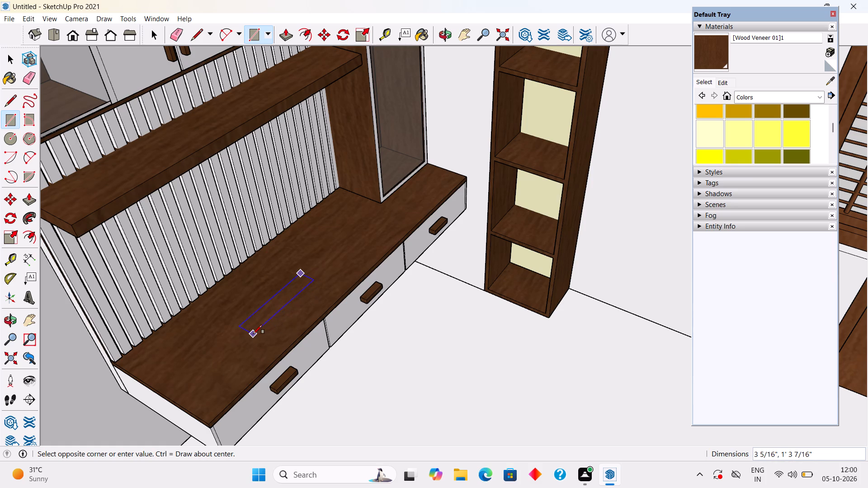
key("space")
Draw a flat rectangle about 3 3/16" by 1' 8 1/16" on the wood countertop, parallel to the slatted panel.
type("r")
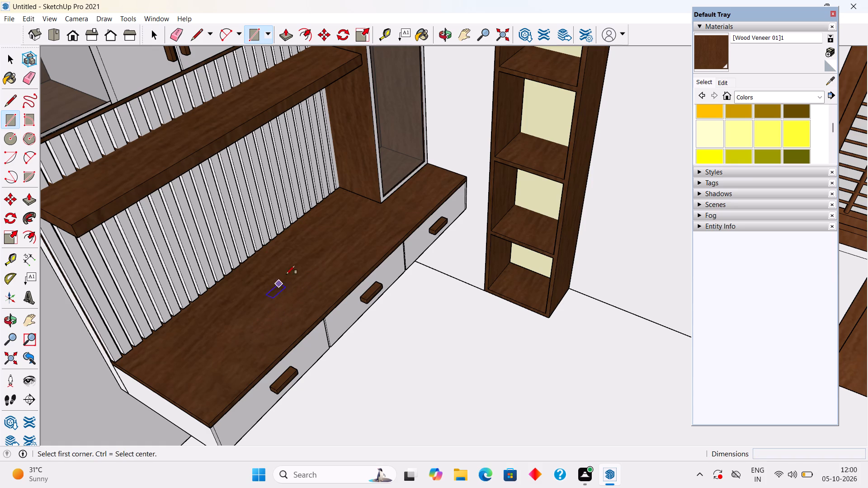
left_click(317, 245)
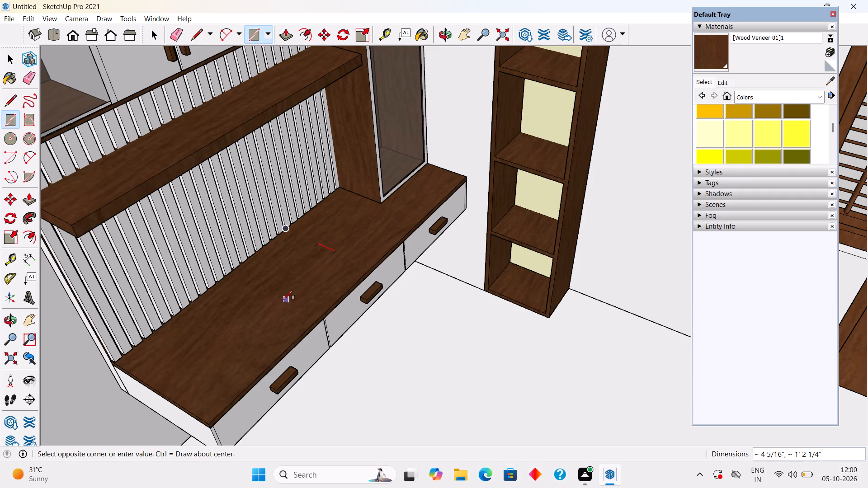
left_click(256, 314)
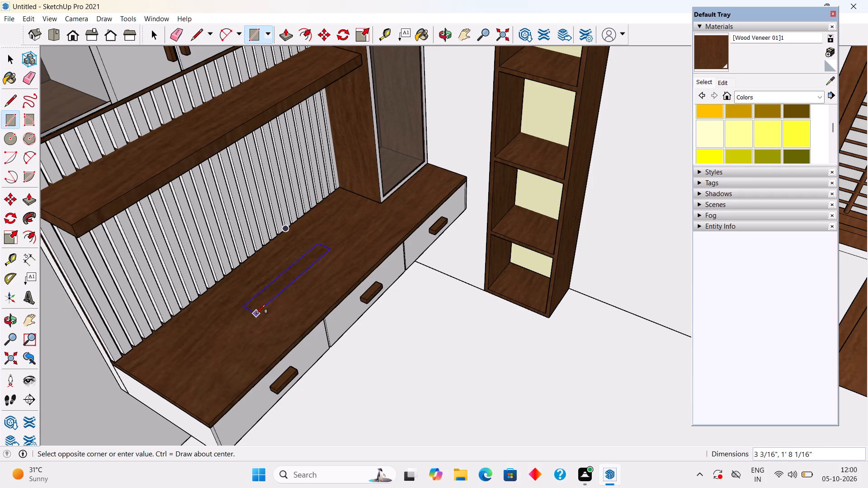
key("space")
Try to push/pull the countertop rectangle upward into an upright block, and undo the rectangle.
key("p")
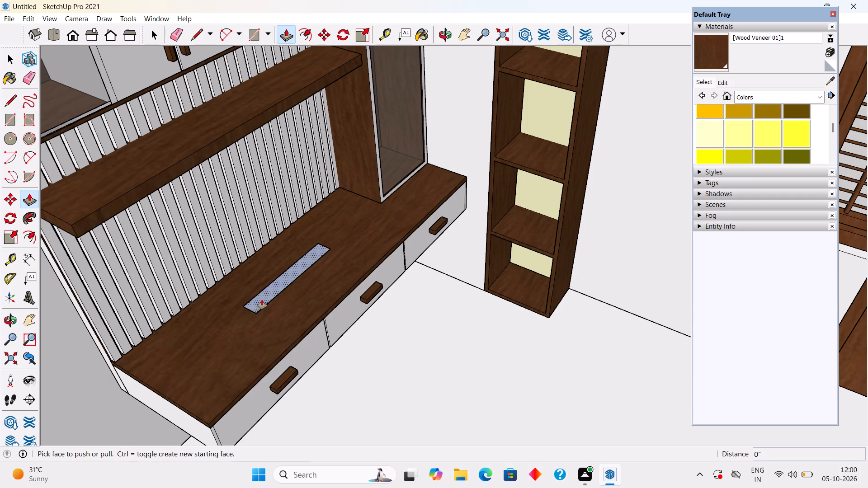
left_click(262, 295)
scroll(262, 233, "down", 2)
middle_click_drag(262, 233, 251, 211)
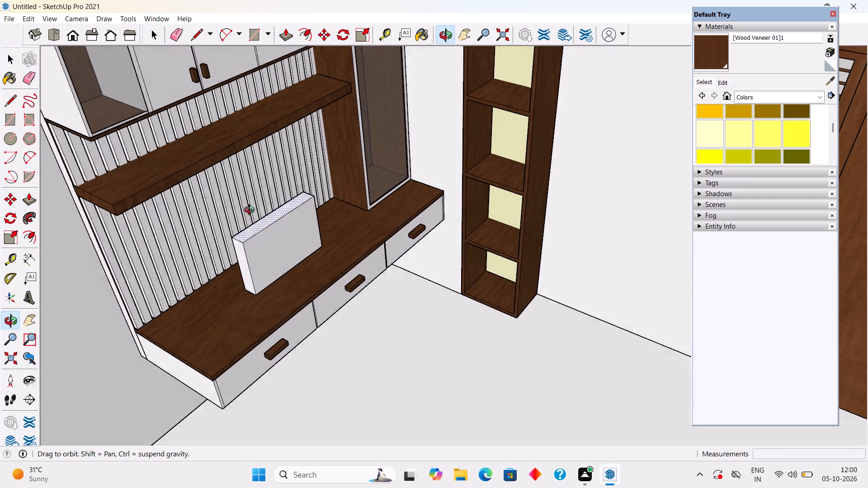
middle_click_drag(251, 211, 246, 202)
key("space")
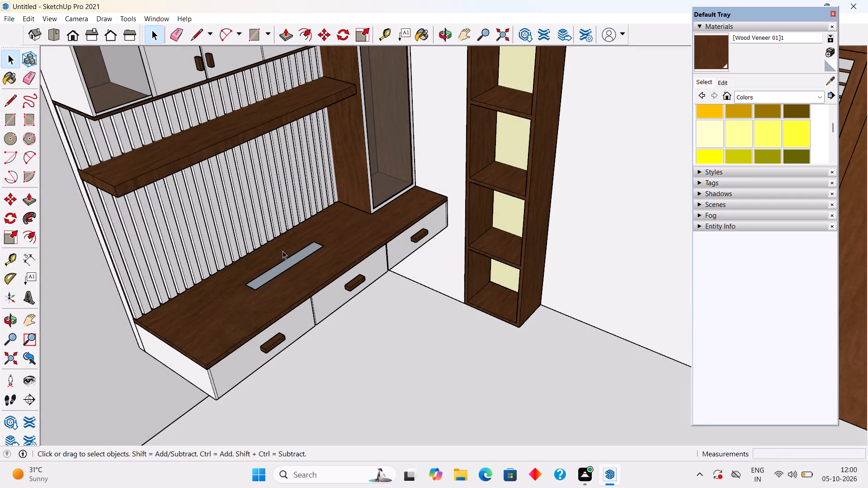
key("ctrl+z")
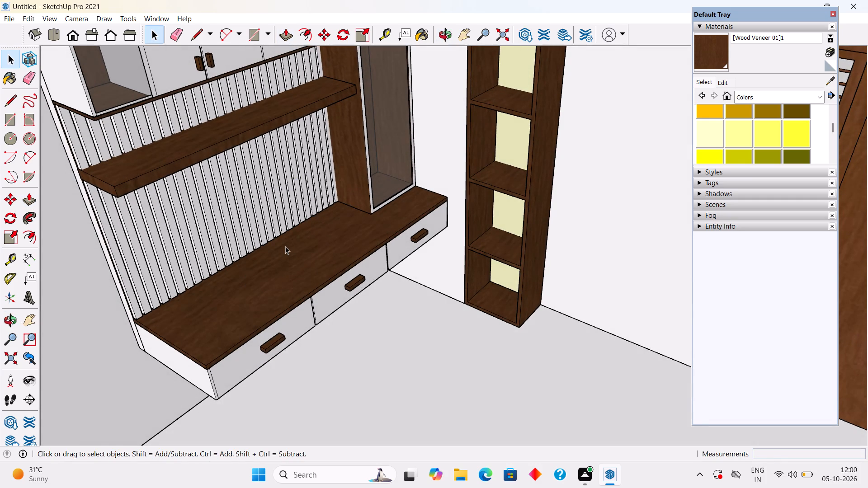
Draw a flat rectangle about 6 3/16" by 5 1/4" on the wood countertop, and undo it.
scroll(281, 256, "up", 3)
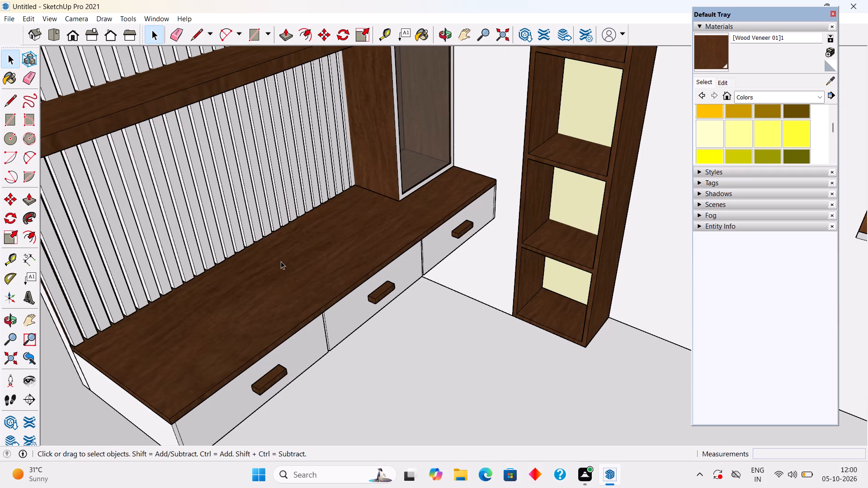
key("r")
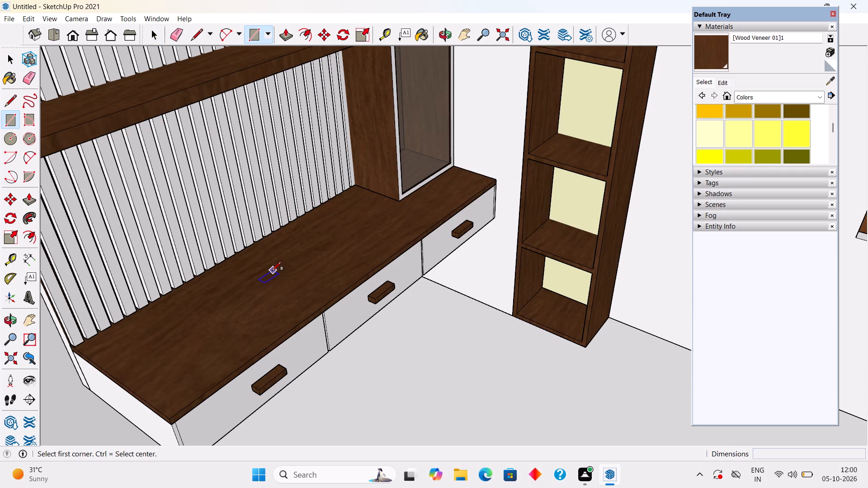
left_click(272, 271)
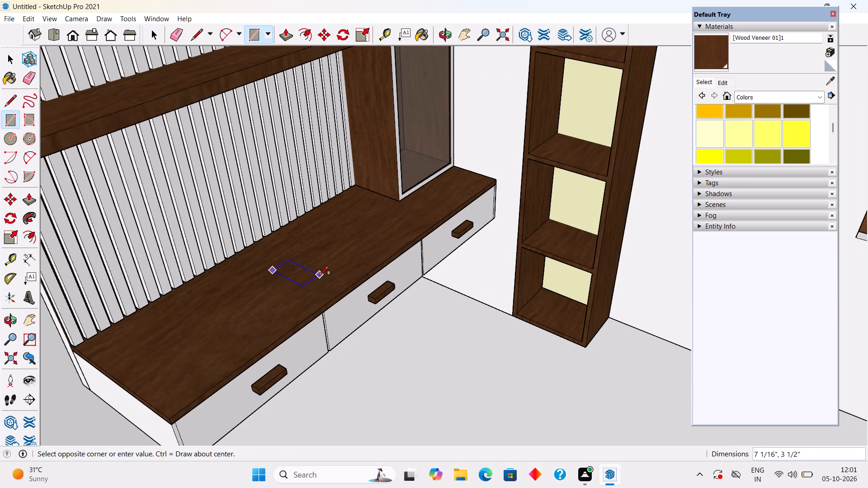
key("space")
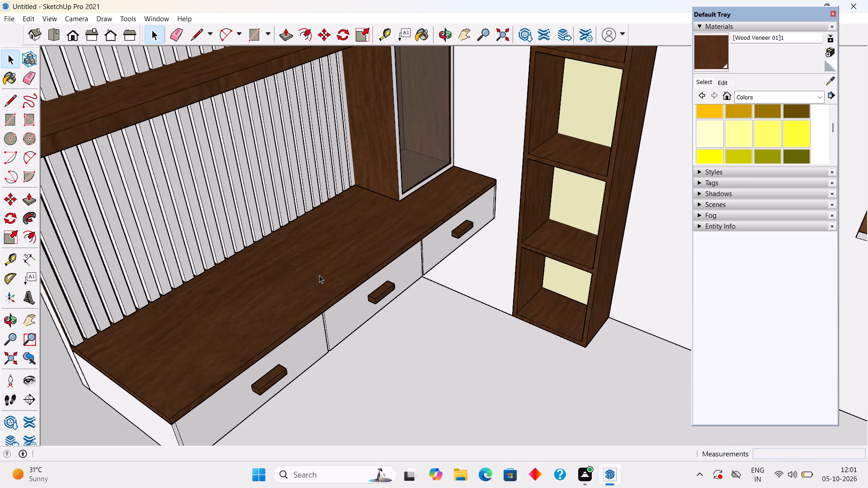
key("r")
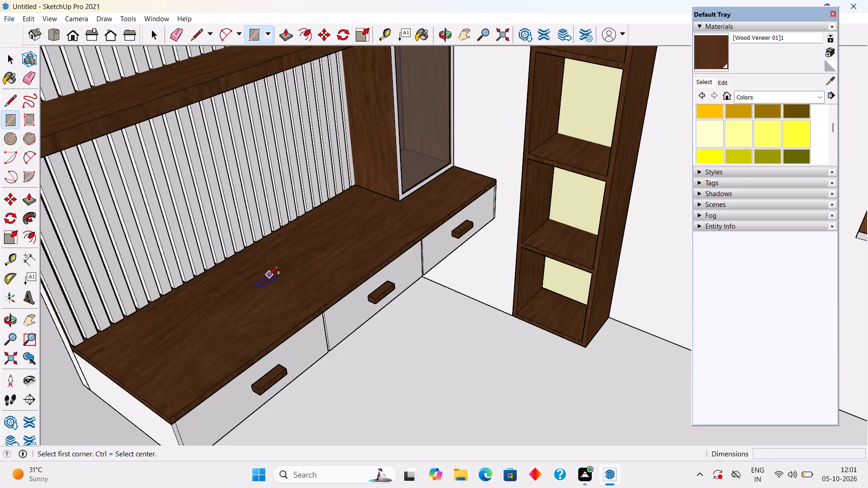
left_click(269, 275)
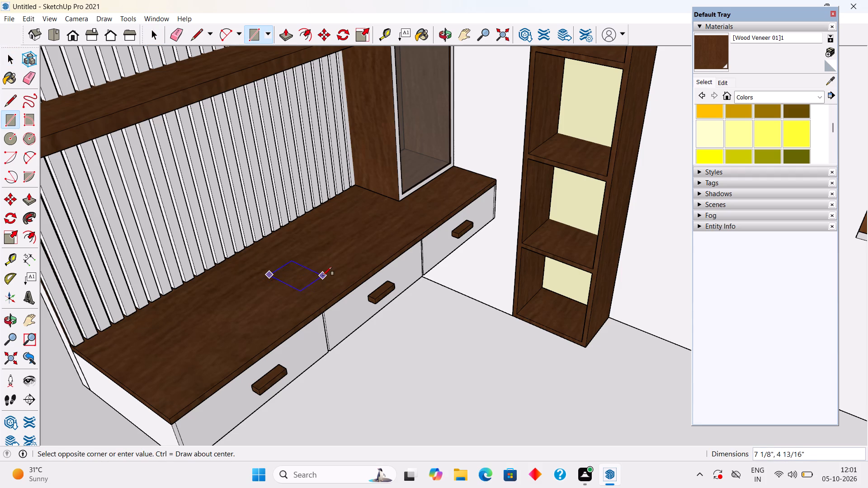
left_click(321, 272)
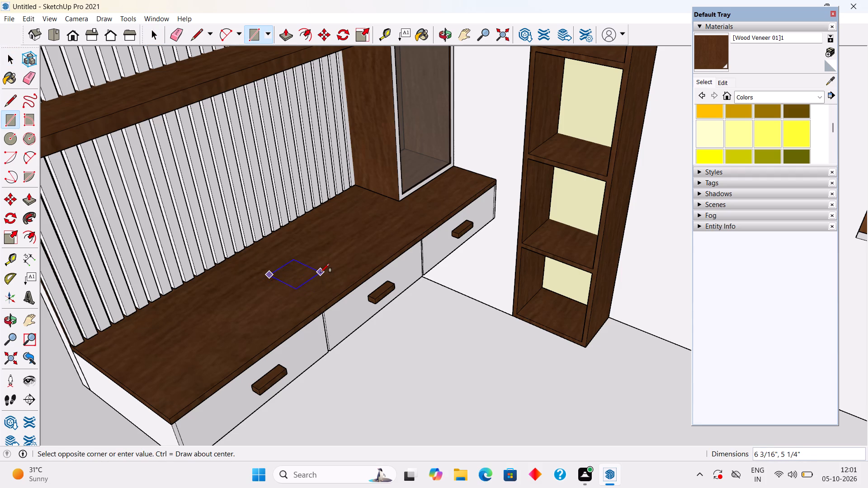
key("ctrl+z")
Draw a small flat rectangle about 4 5/8" by 1 1/2" on the wood countertop, near the slatted panel.
scroll(268, 266, "up", 8)
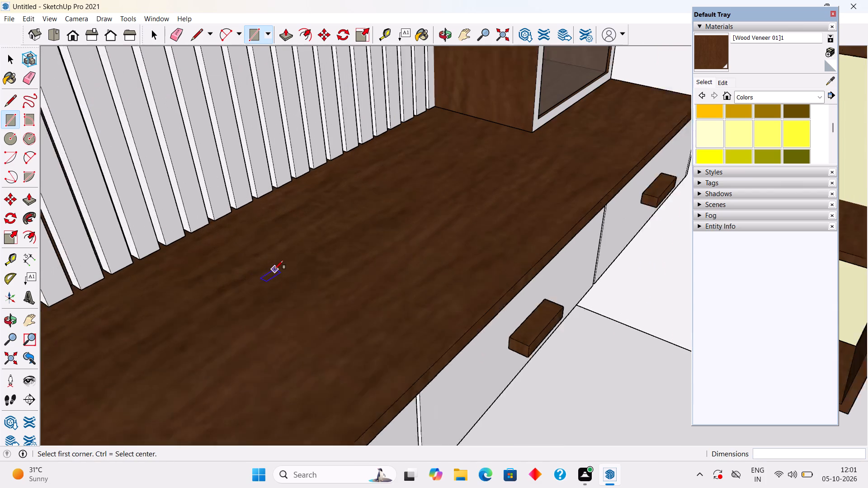
scroll(274, 269, "up", 3)
left_click(278, 280)
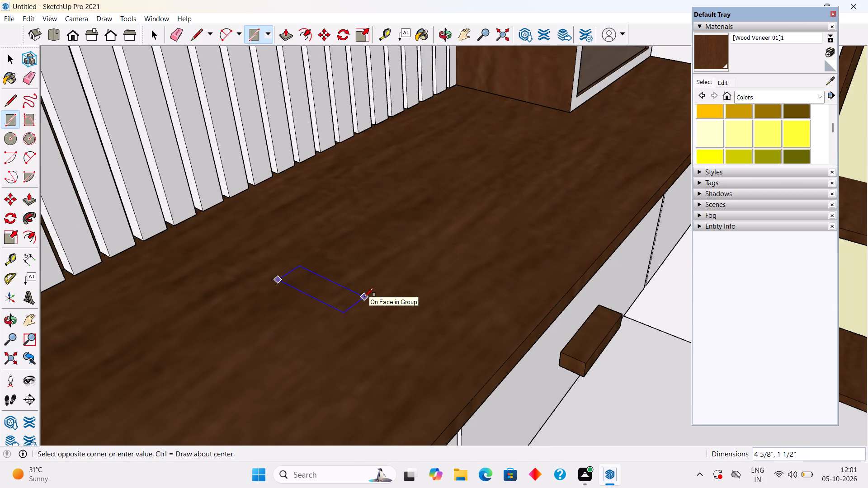
left_click(364, 297)
key("space")
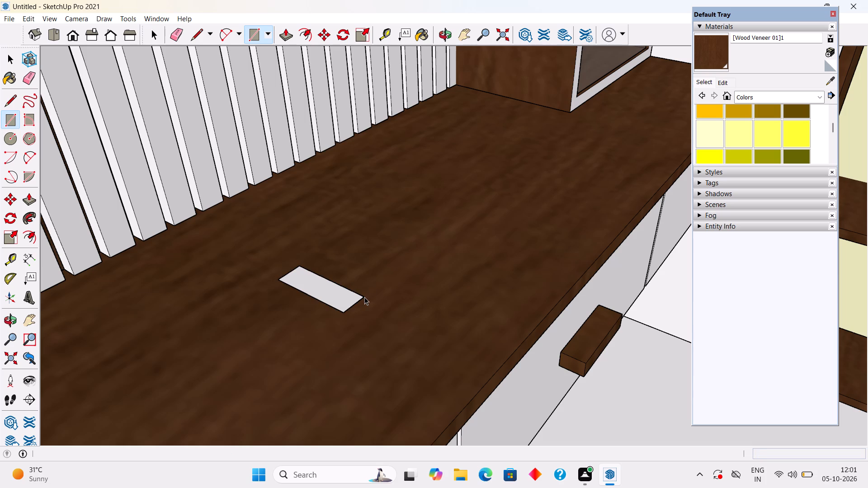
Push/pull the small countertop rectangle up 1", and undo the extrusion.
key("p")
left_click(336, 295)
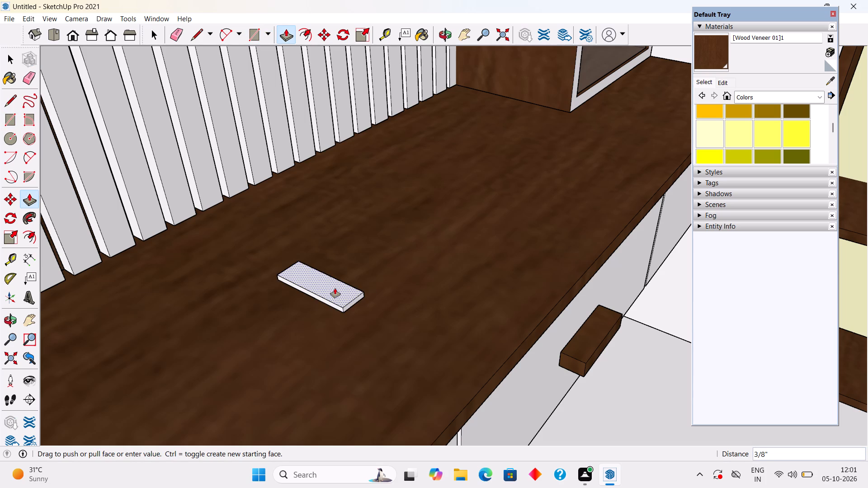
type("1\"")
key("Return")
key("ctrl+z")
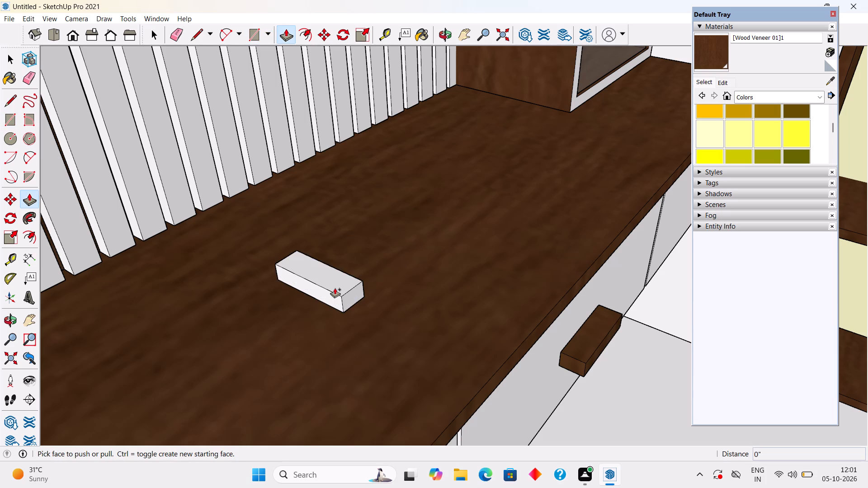
Push/pull the small countertop rectangle up 0.3" into a thin slab.
left_click(335, 294)
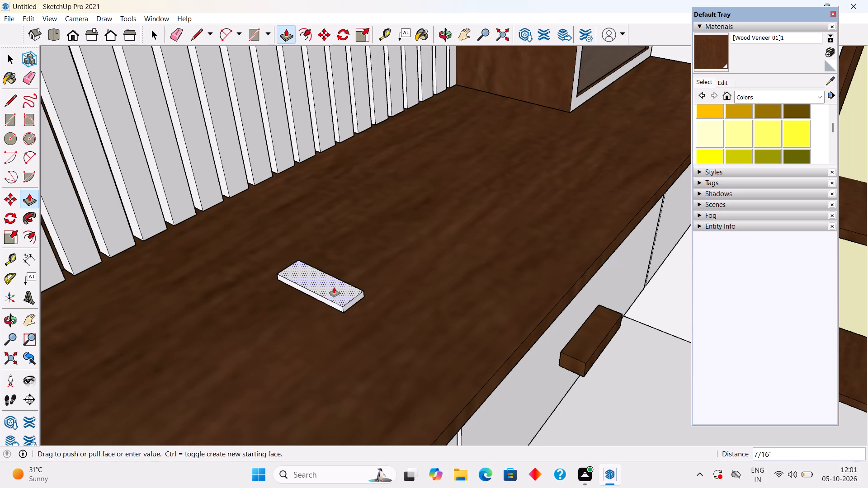
type(".3\"")
key("Return")
key("space")
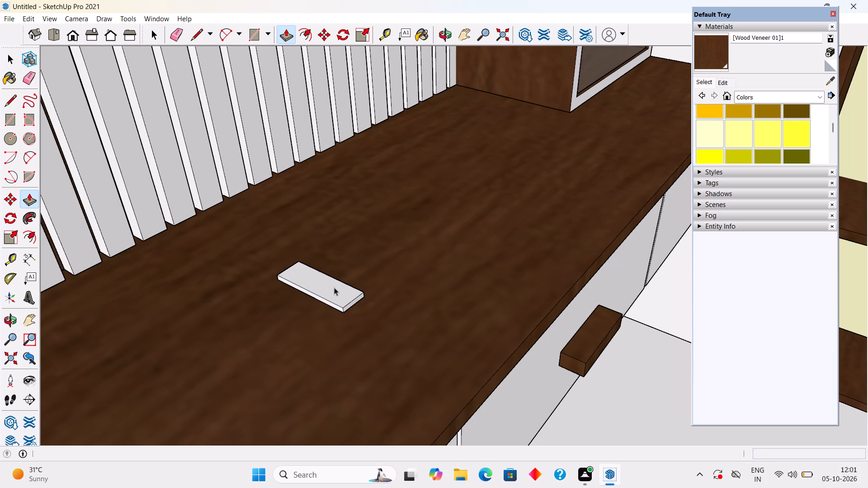
Select the whole thin slab on the countertop and make it a group.
left_click(340, 298)
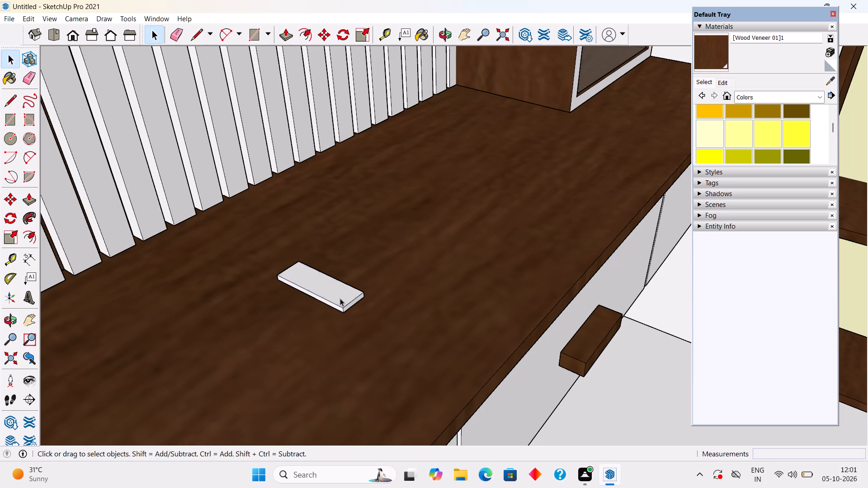
triple_click(340, 298)
right_click(340, 298)
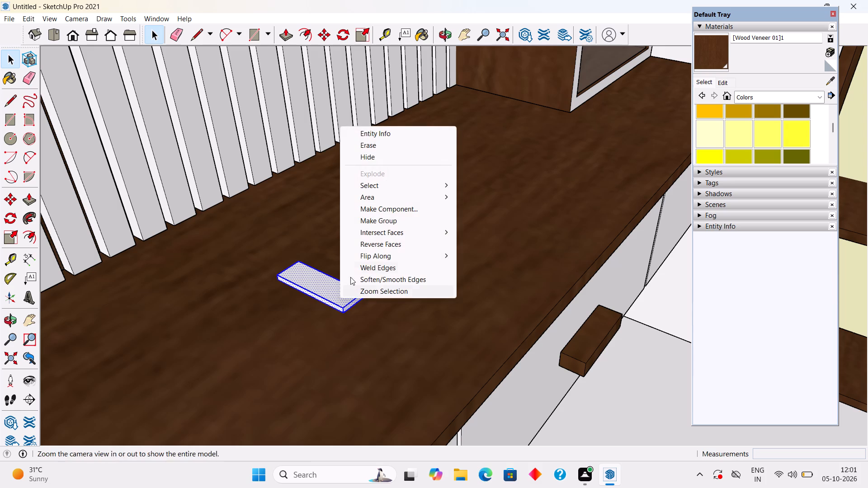
left_click(376, 223)
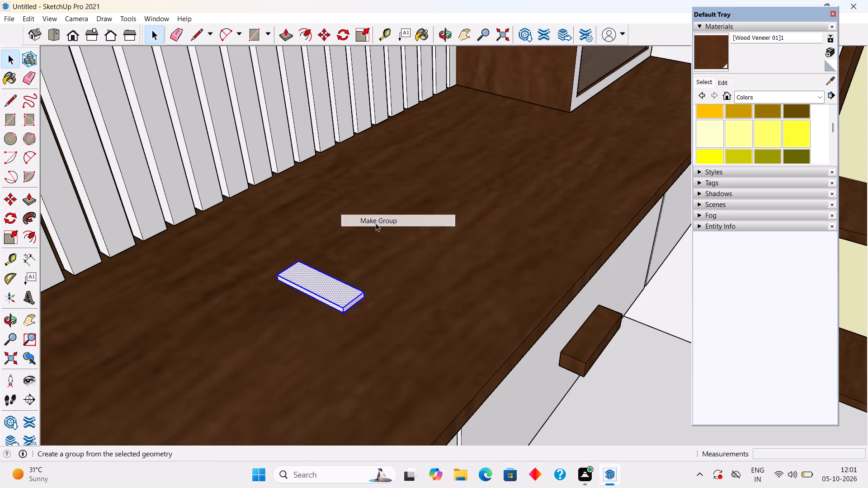
Draw a rectangle about 2 13/16" by 5" from the grouped slab's near corner and push/pull it up level with that slab's top.
key("r")
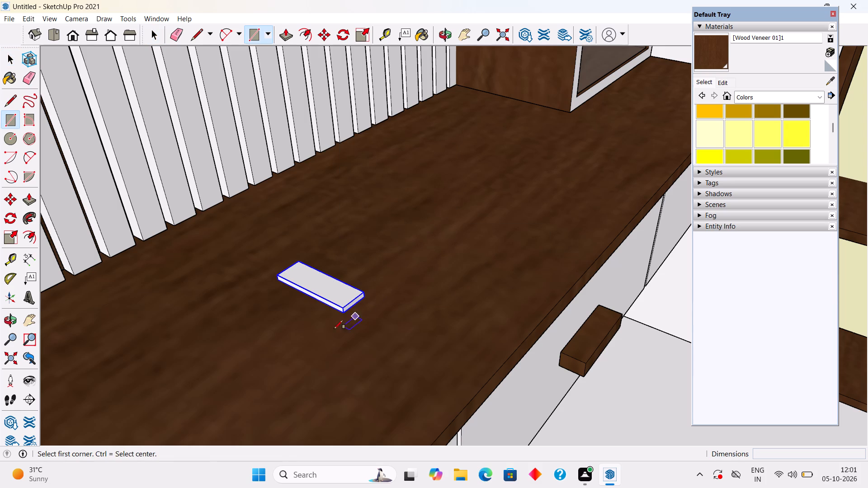
left_click(344, 314)
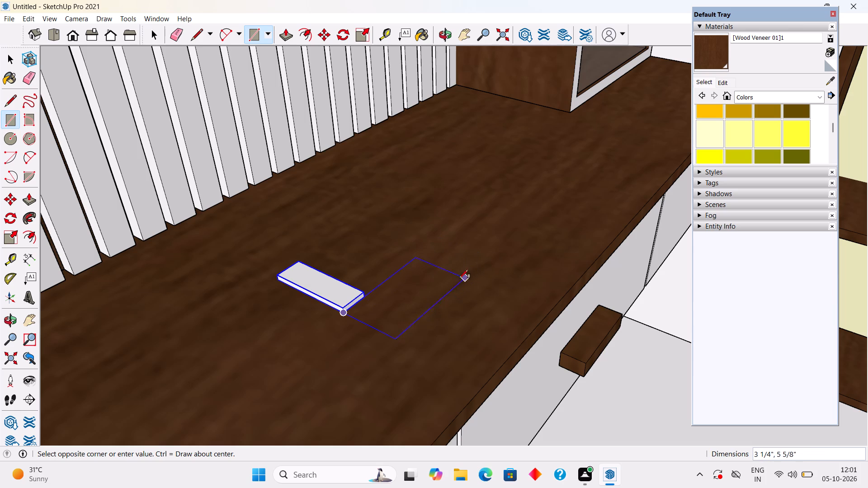
left_click(451, 282)
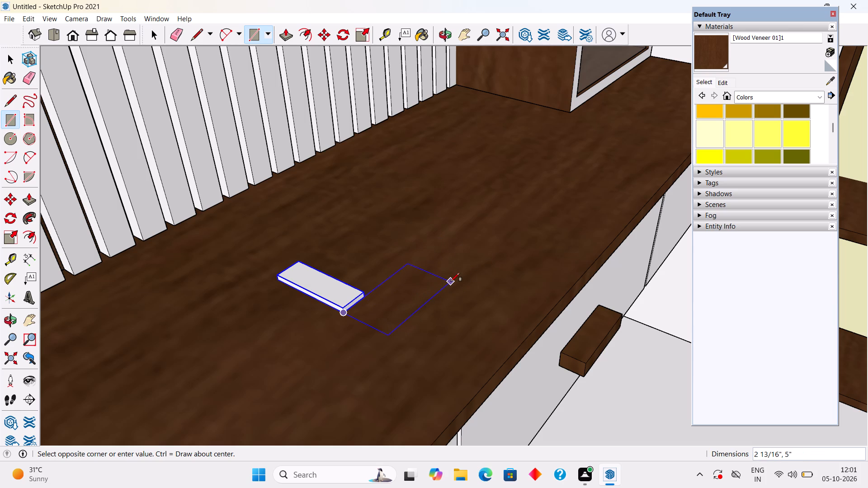
key("space")
key("p")
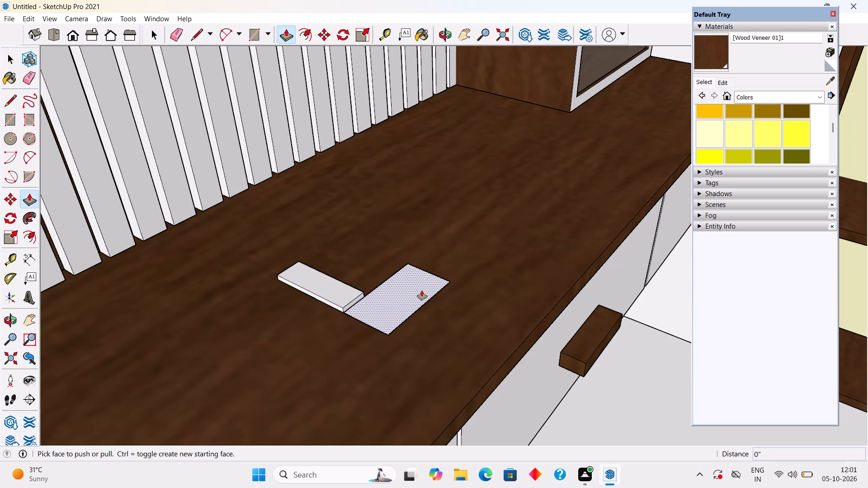
left_click(422, 291)
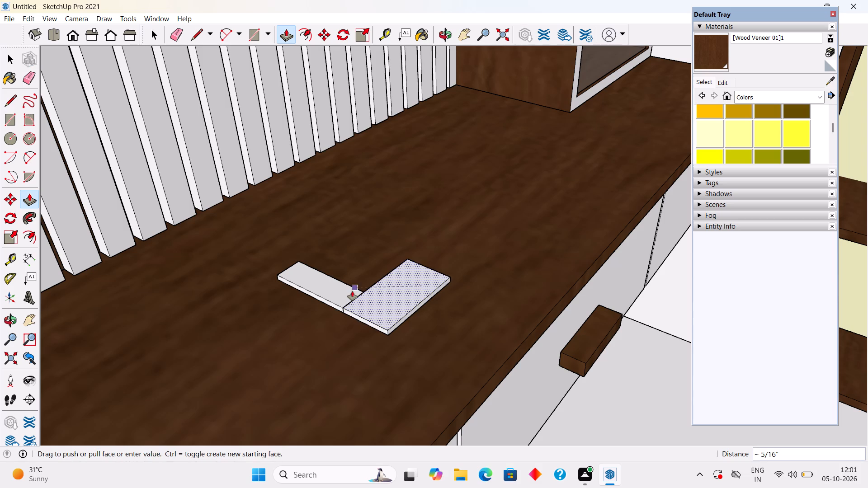
left_click(345, 297)
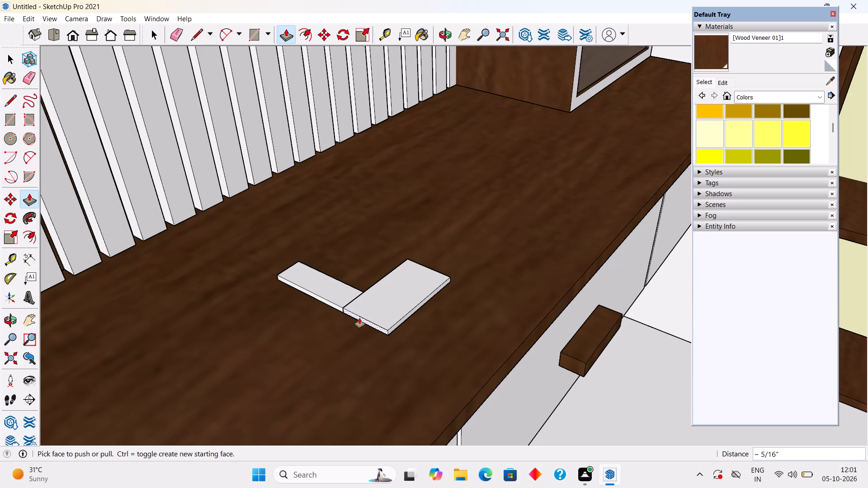
Extend the wider slab's end face past the narrow slab by about 1 11/16", plus another 1/2".
left_click(359, 318)
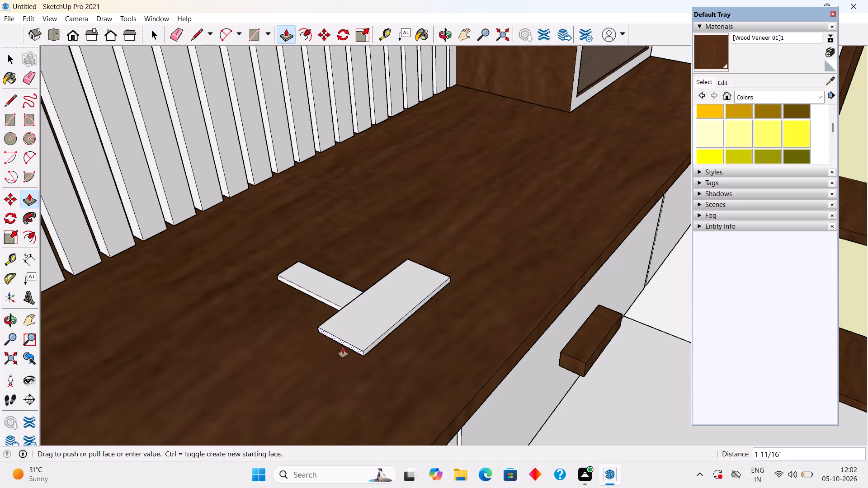
left_click(343, 348)
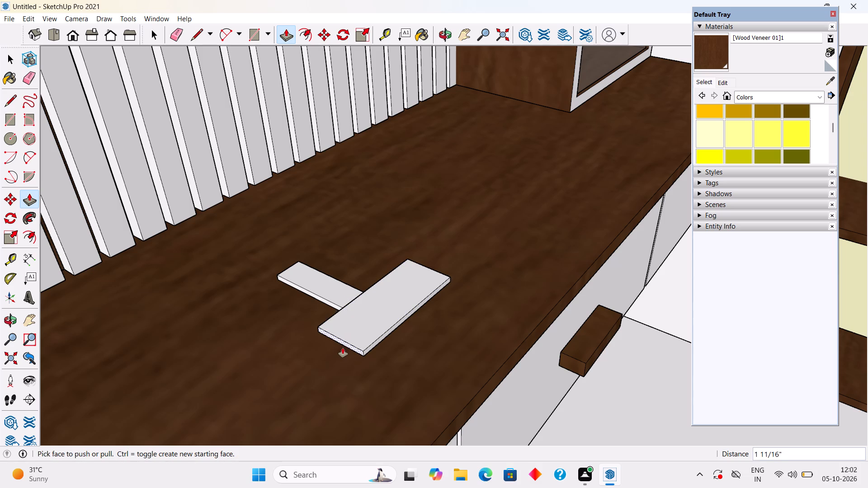
left_click(343, 340)
key("space")
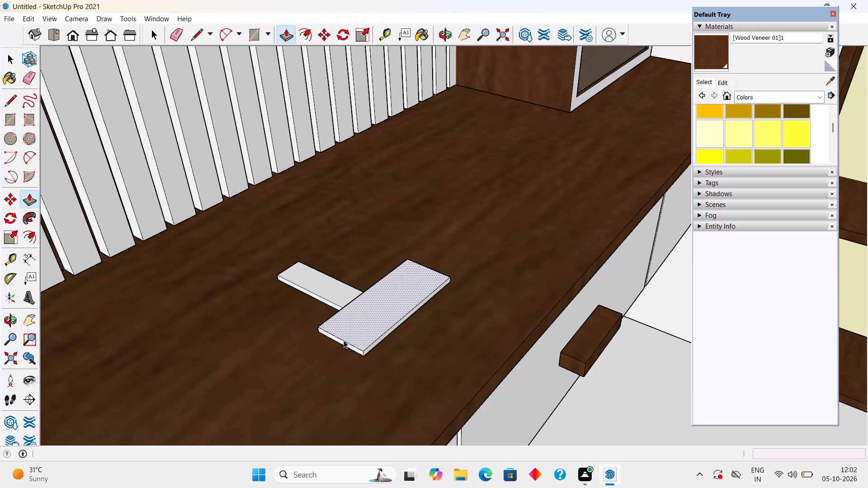
left_click(346, 346)
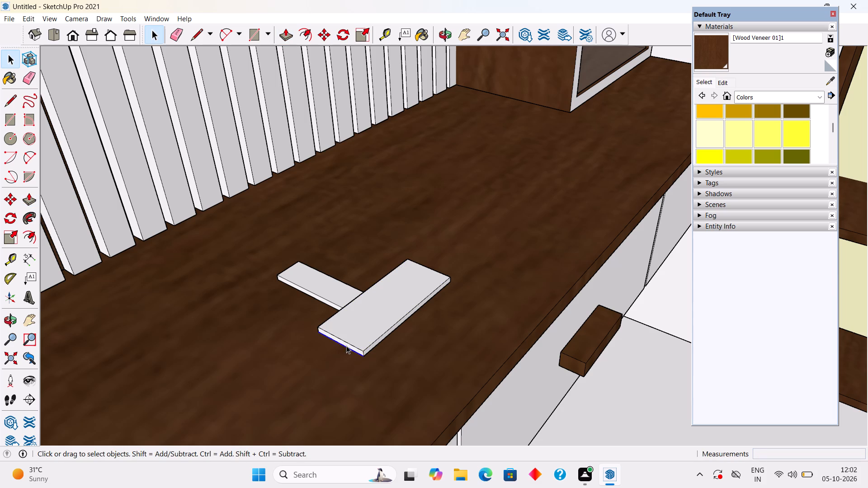
key("p")
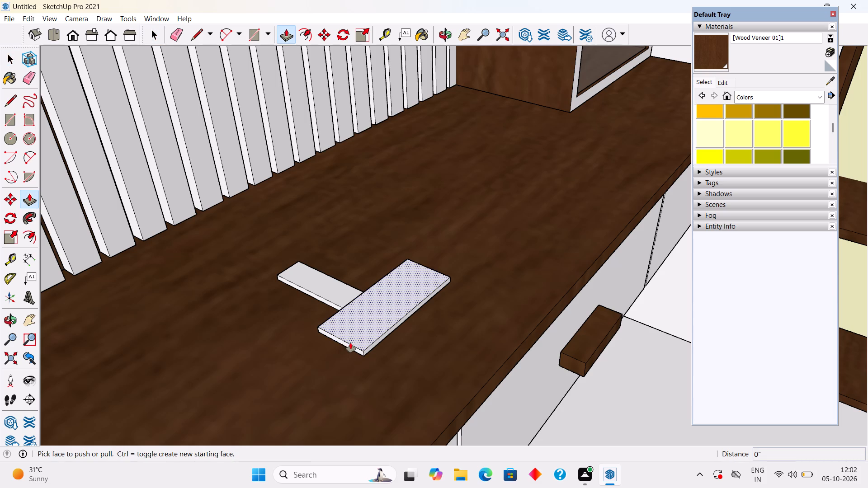
left_click(351, 347)
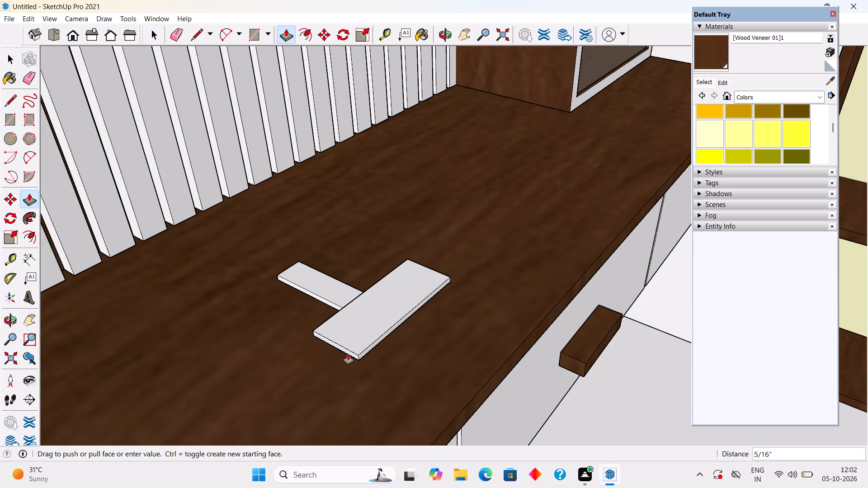
left_click(347, 357)
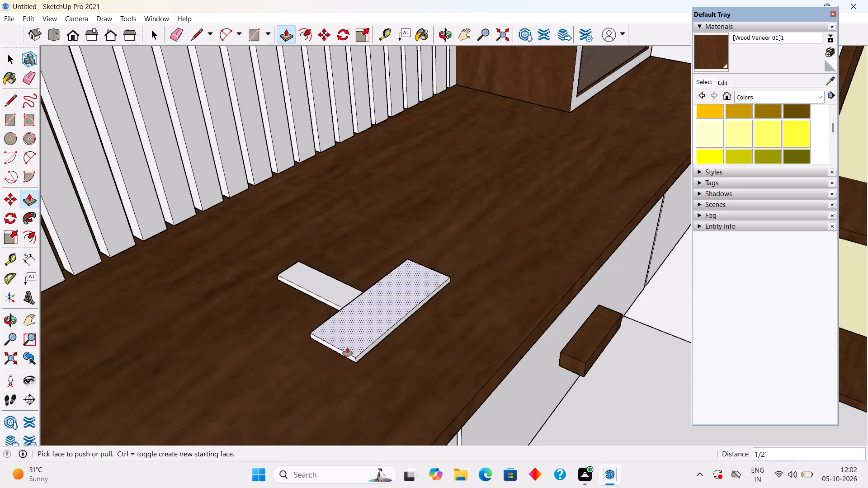
key("space")
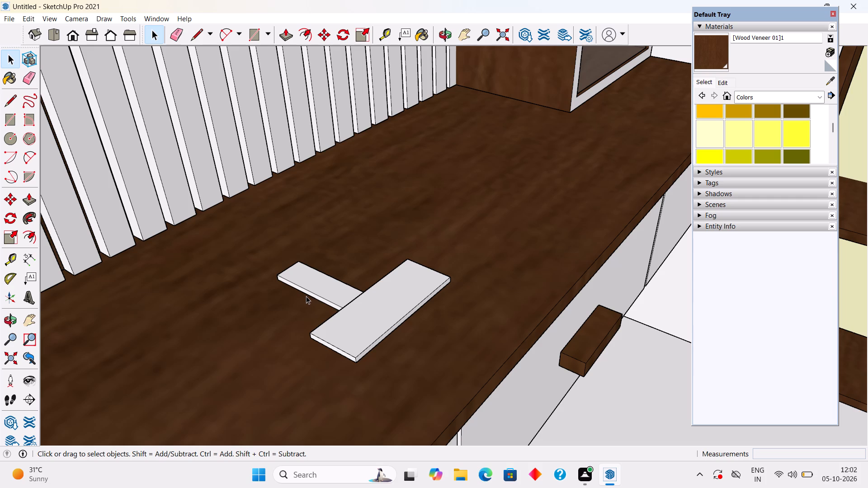
Draw a line across the narrow slab's top just inside its free end and try to push/pull the resulting end strip.
scroll(235, 257, "up", 5)
scroll(287, 276, "up", 5)
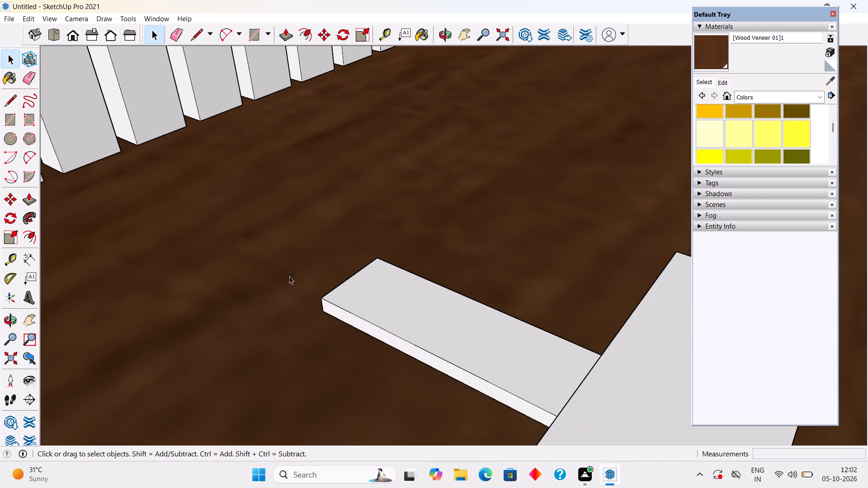
middle_click_drag(334, 258, 345, 374)
key("r")
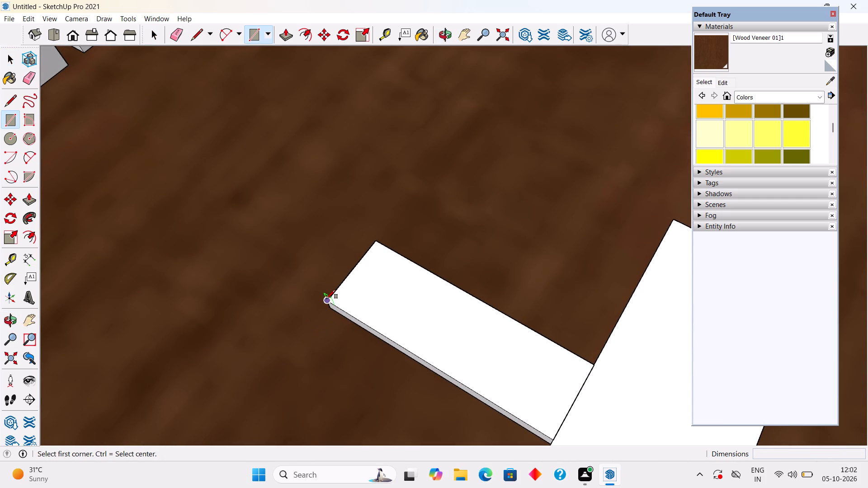
key("space")
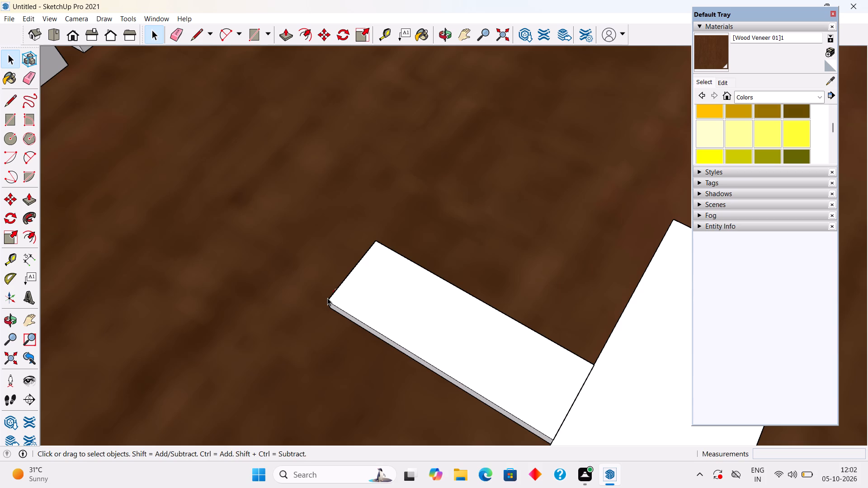
key("l")
left_click(336, 305)
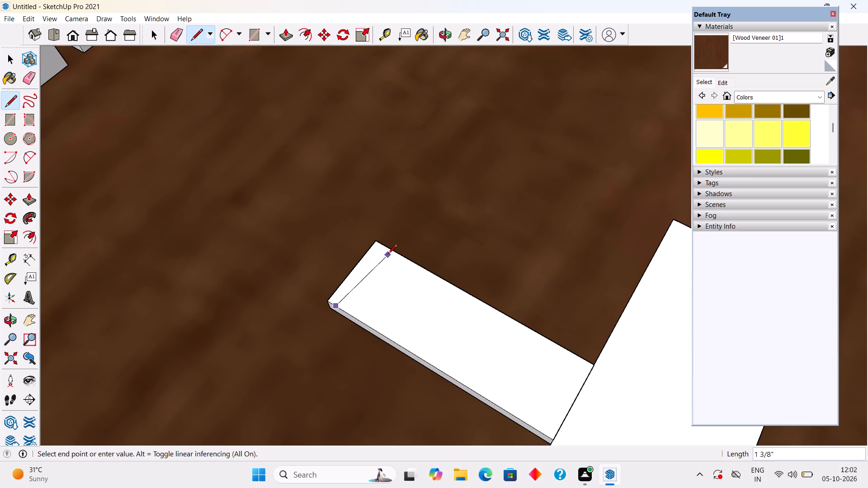
key("l")
key("l")
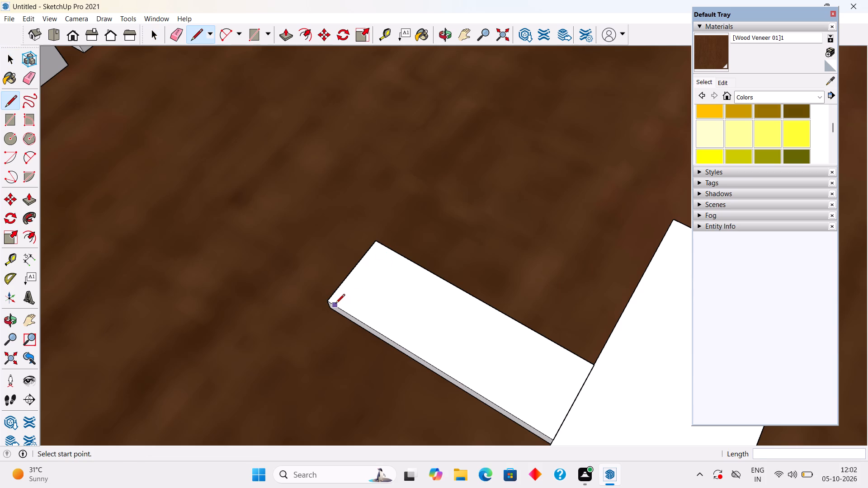
left_click(335, 304)
left_click(386, 247)
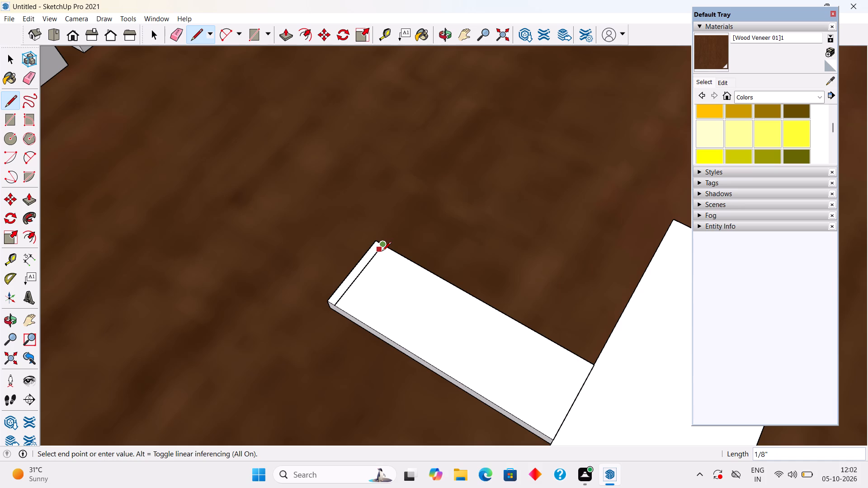
key("p")
left_click(361, 263)
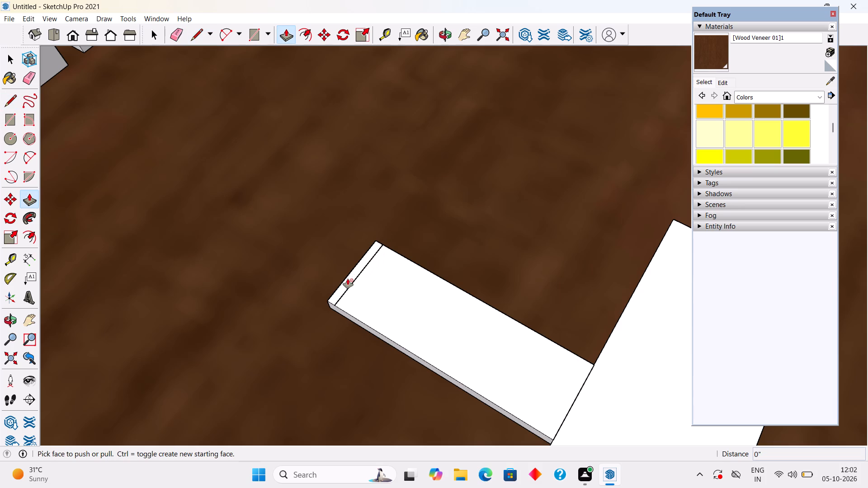
left_click(347, 279)
key("space")
Open the narrow slab's group, retrace the line across its top and push/pull the end strip up 3/4".
scroll(364, 285, "up", 5)
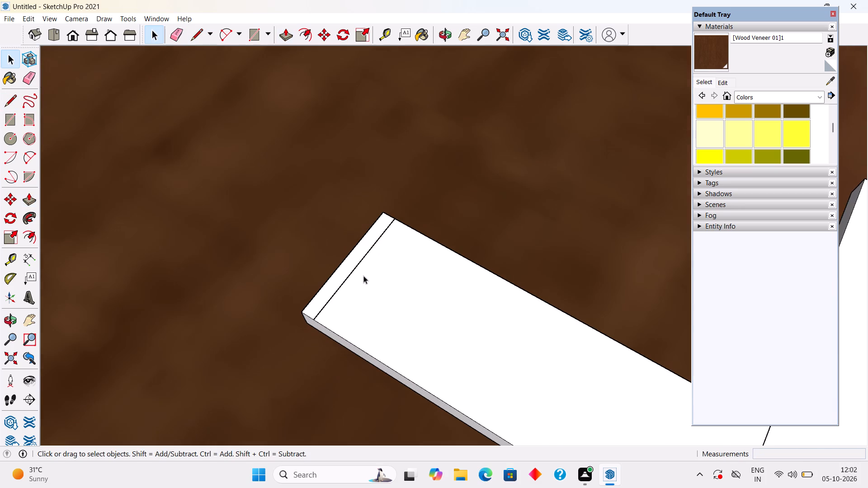
triple_click(345, 273)
left_click(345, 273)
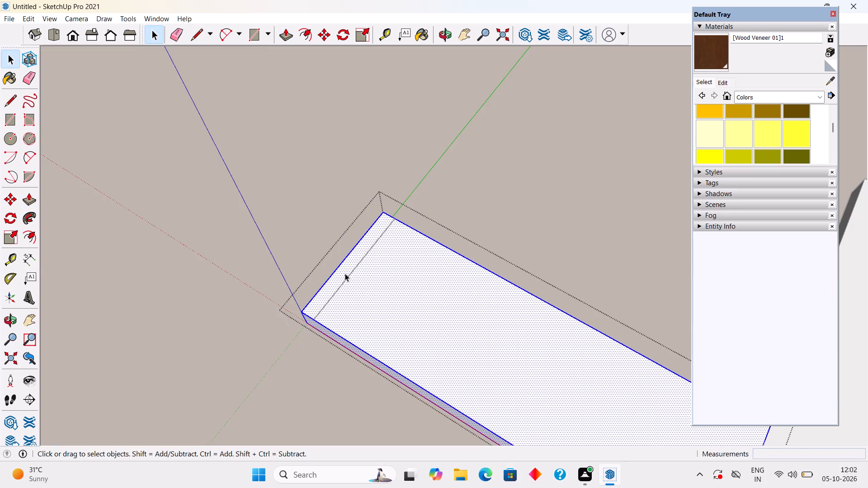
key("l")
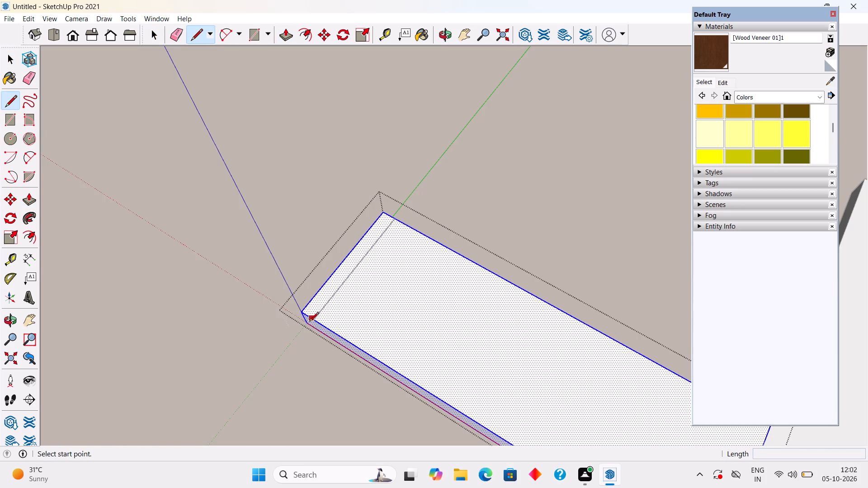
left_click(311, 321)
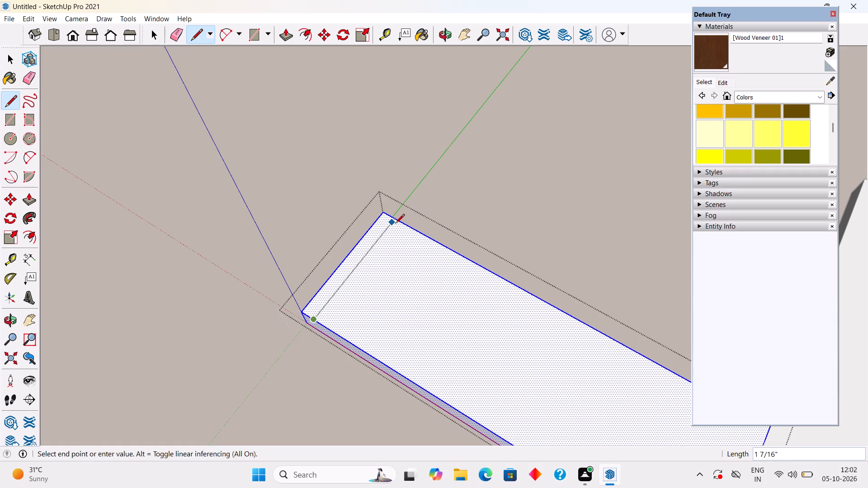
left_click(395, 224)
key("p")
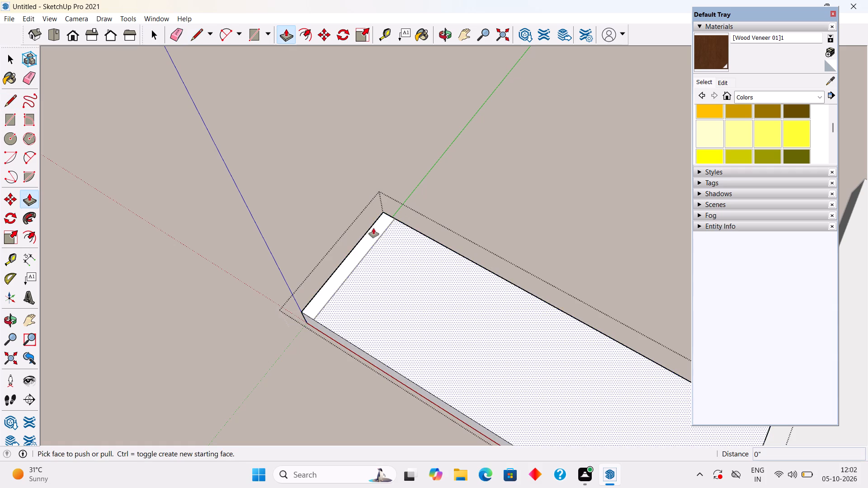
left_click(369, 237)
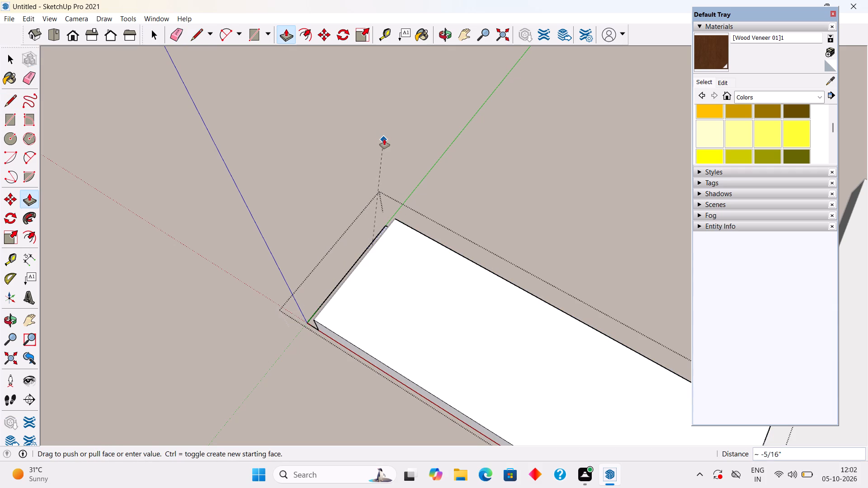
scroll(383, 141, "down", 12)
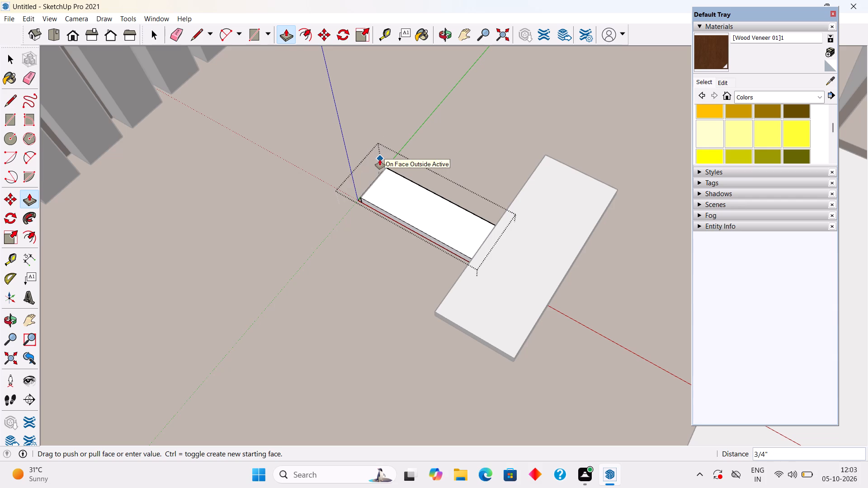
left_click(380, 160)
key("space")
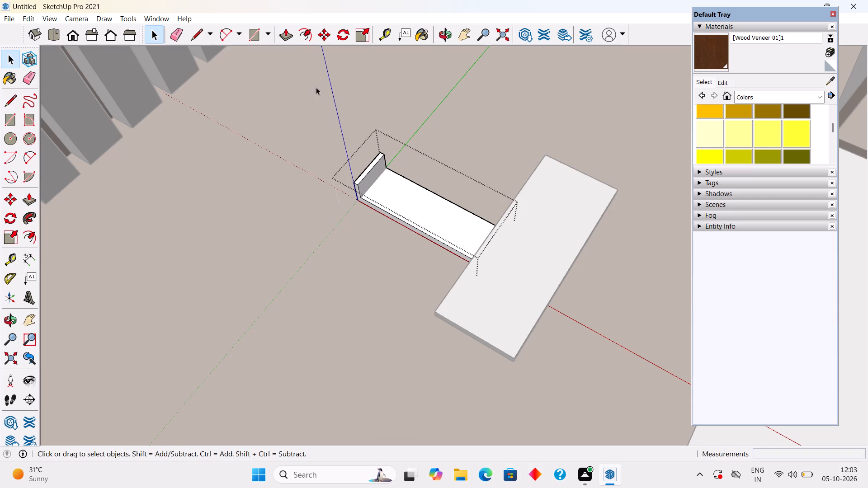
Outside the group, draw a 3/4" by 1 1/2" rectangle on the upright strip's inner face and push/pull it out 1/2".
middle_click_drag(559, 282, 354, 144)
scroll(441, 148, "up", 2)
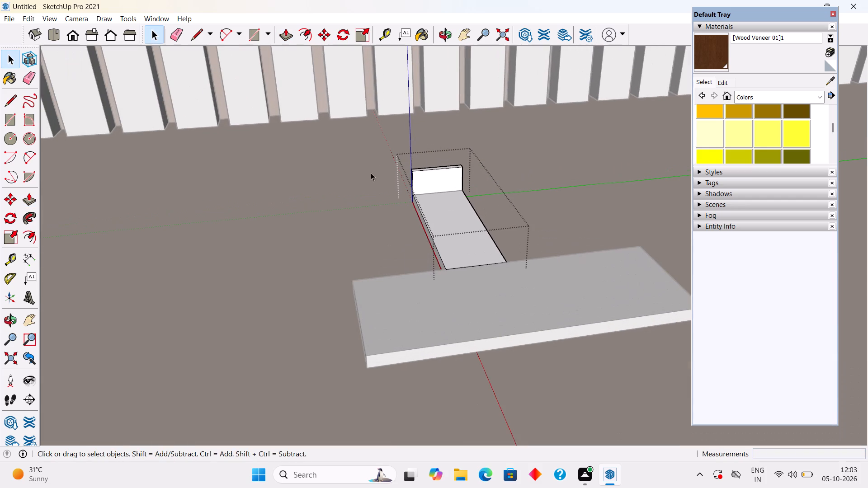
key("space")
left_click(364, 208)
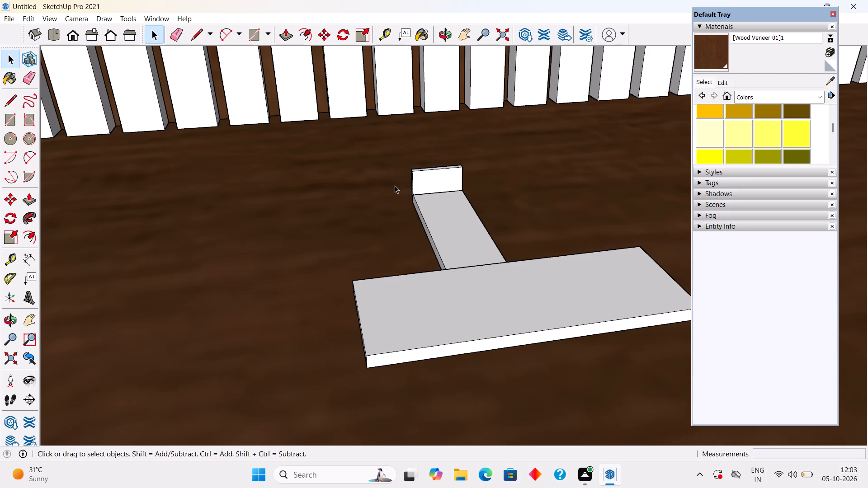
key("r")
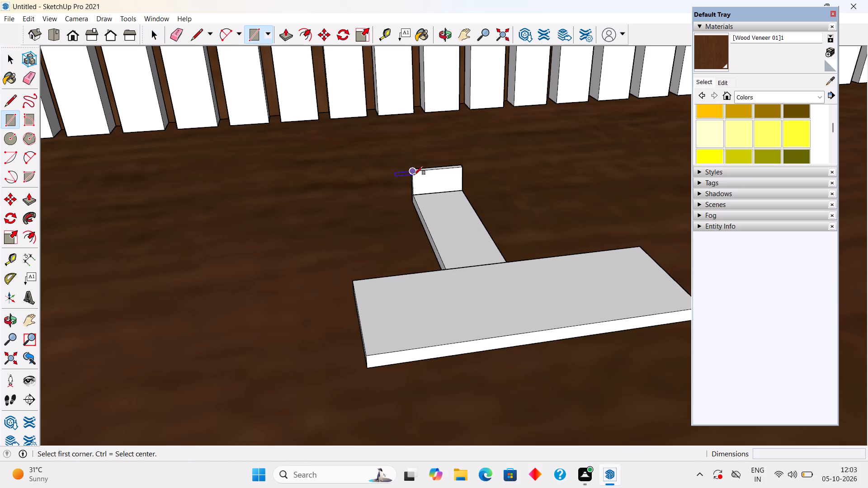
left_click(414, 173)
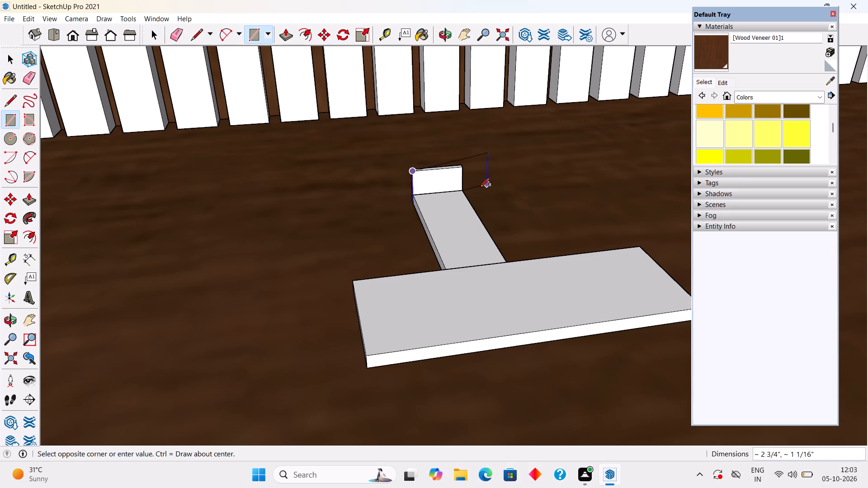
left_click(461, 191)
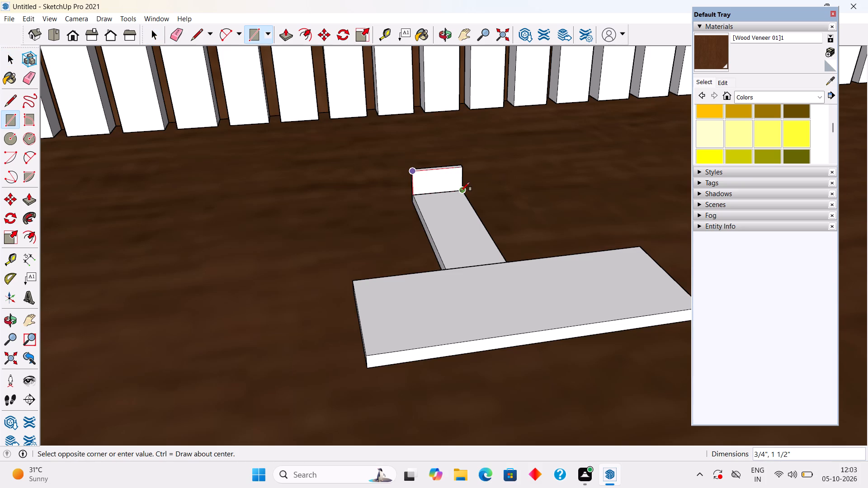
key("space")
type("p")
left_click(443, 178)
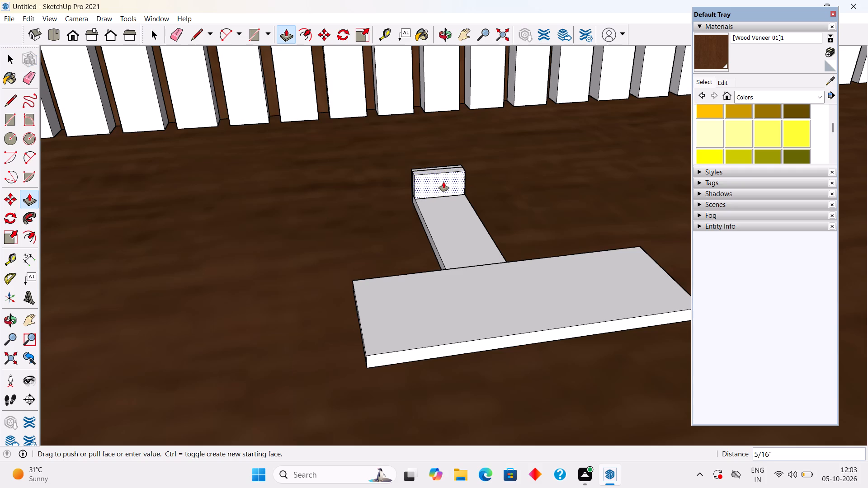
left_click(446, 184)
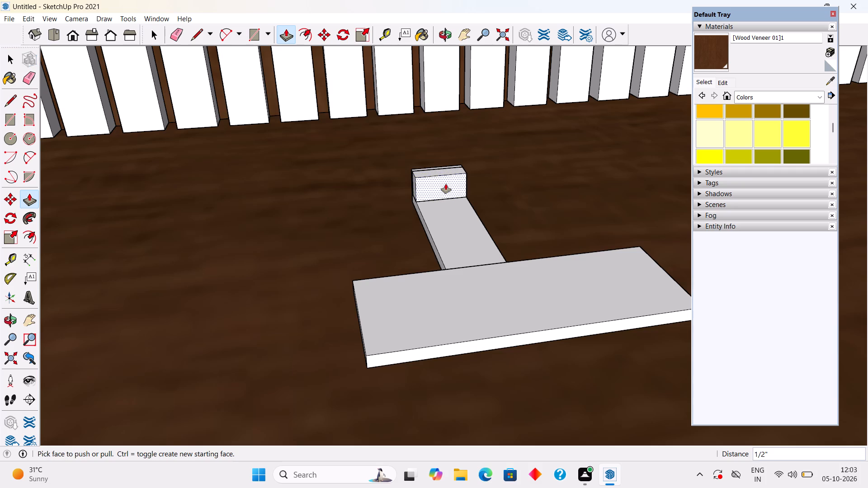
Extend both ends of the new block in line with the wide slab's ends, by 2 3/16" and 3 1/2".
scroll(399, 188, "up", 1)
middle_click_drag(399, 188, 459, 181)
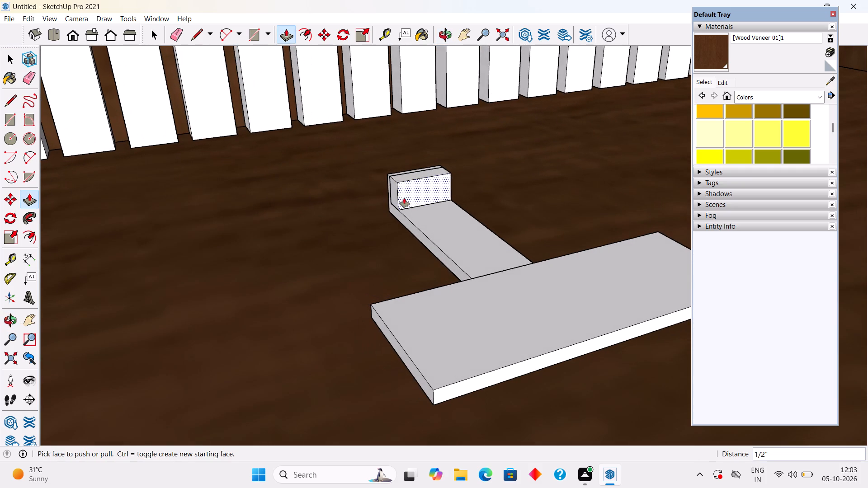
left_click(393, 188)
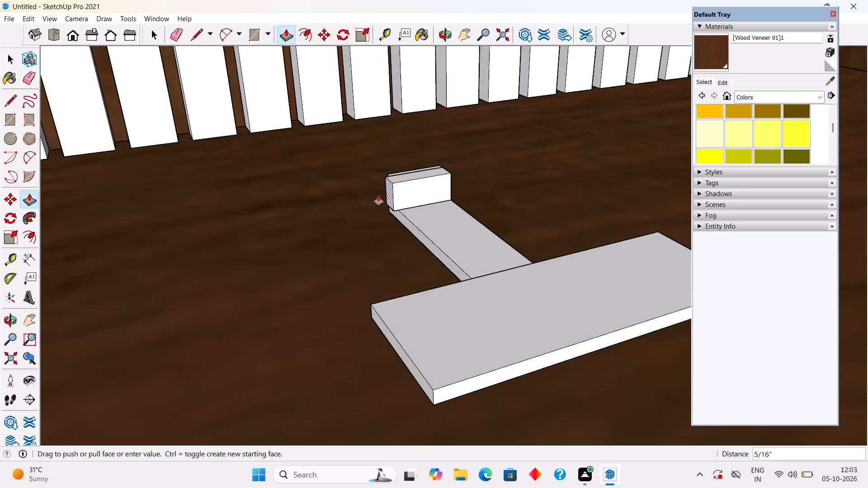
left_click(373, 311)
middle_click_drag(432, 245, 156, 286)
scroll(156, 286, "down", 3)
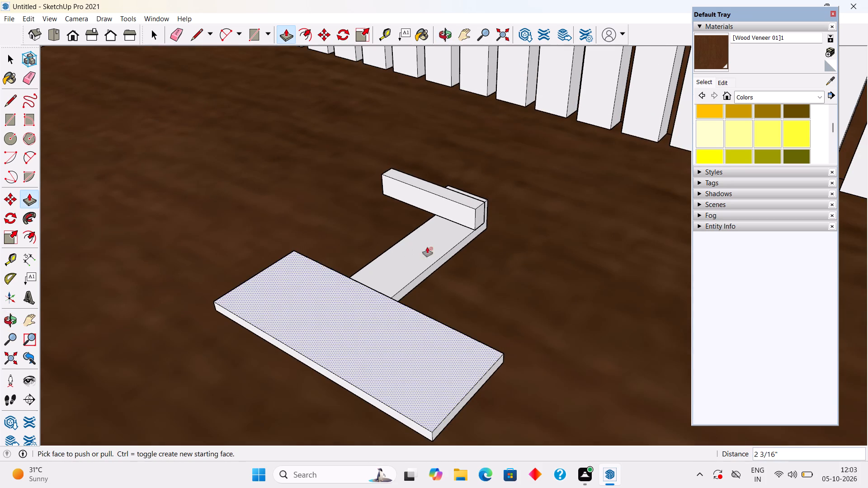
left_click(477, 218)
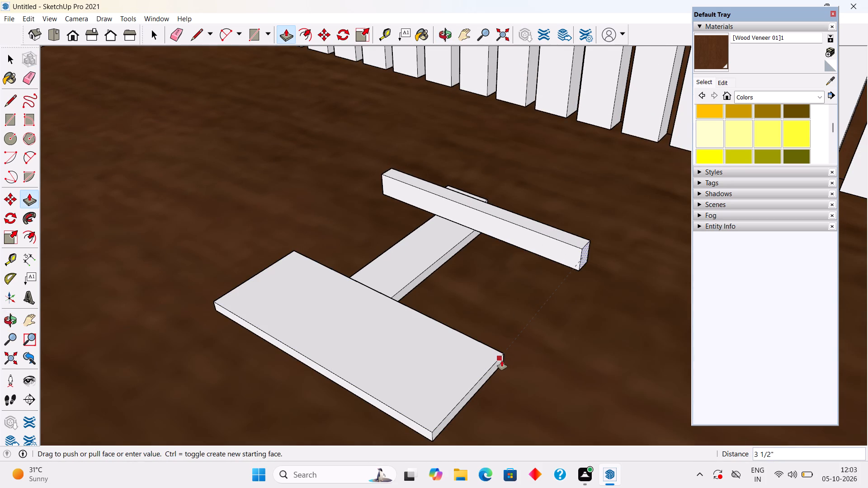
left_click(502, 361)
Push/pull the long block's top face up about 5 5/16" to form an upright screen panel.
left_click(486, 205)
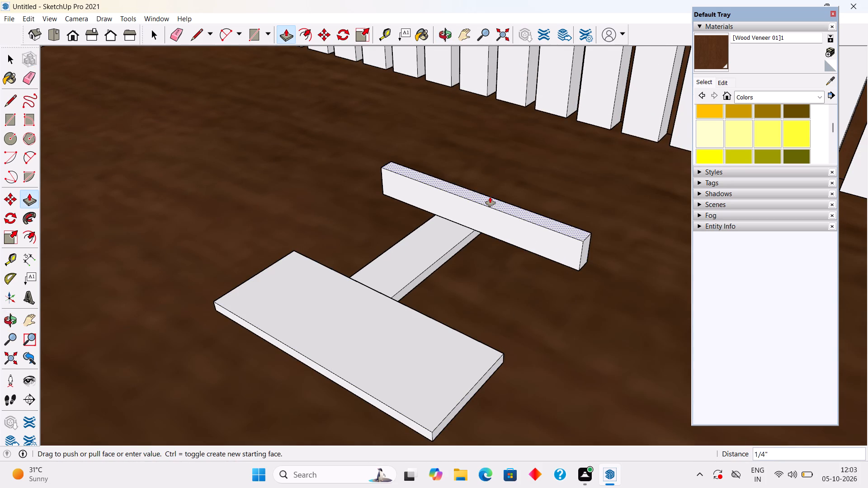
scroll(499, 111, "down", 3)
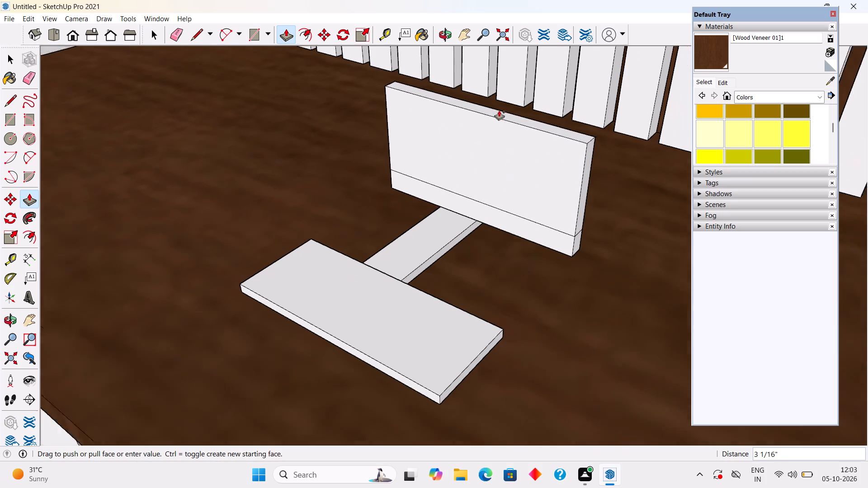
scroll(499, 111, "down", 3)
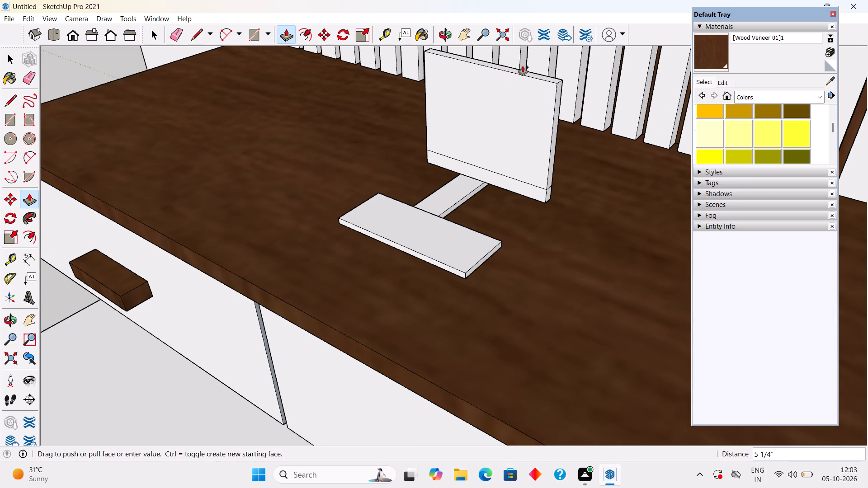
left_click(523, 64)
Extend the screen panel's left end face by 1 1/2", and bring the bottom strip's end face flush with it.
middle_click_drag(453, 277, 617, 236)
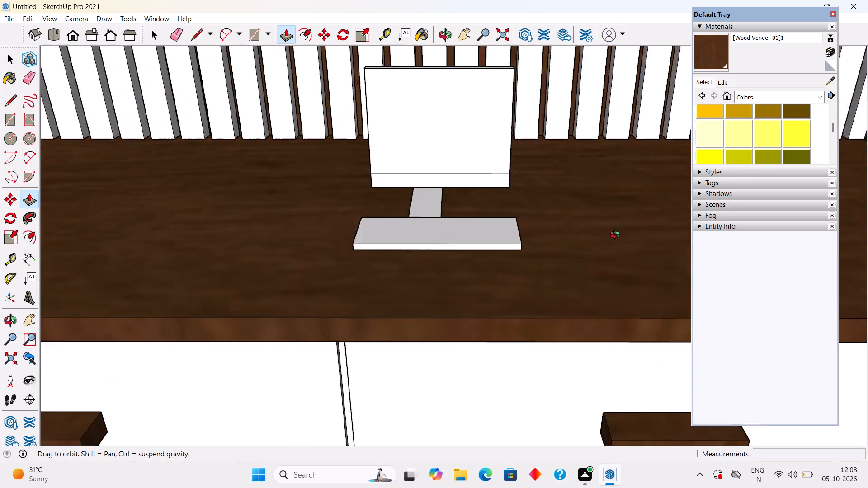
middle_click_drag(617, 236, 682, 211)
middle_click_drag(473, 226, 630, 205)
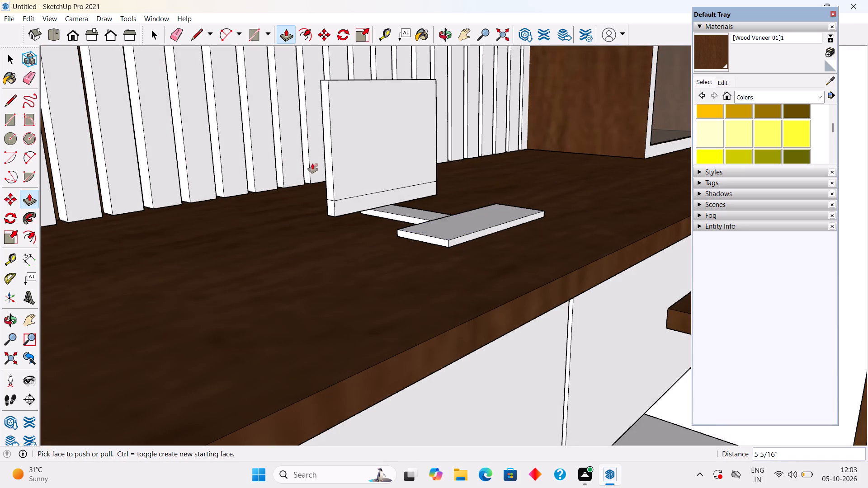
left_click(327, 158)
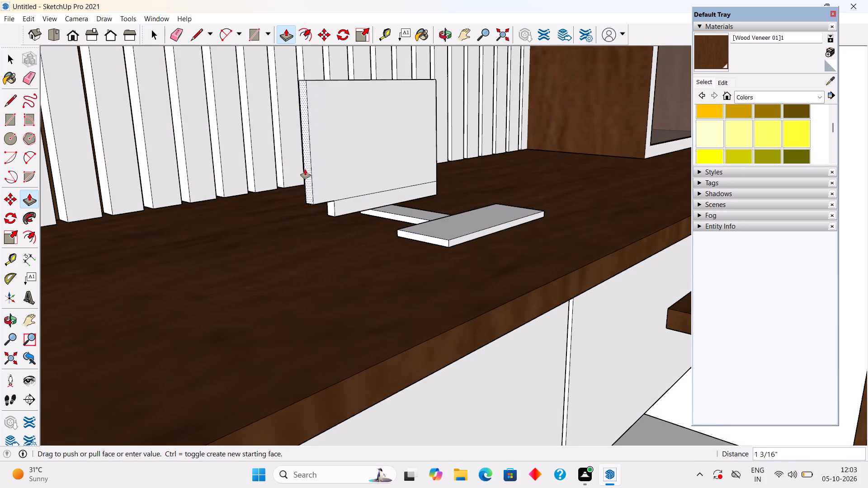
left_click(302, 173)
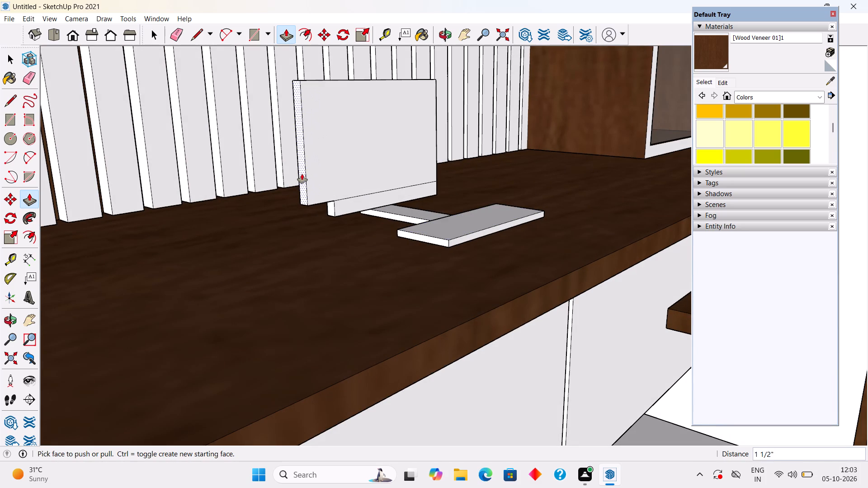
left_click(328, 208)
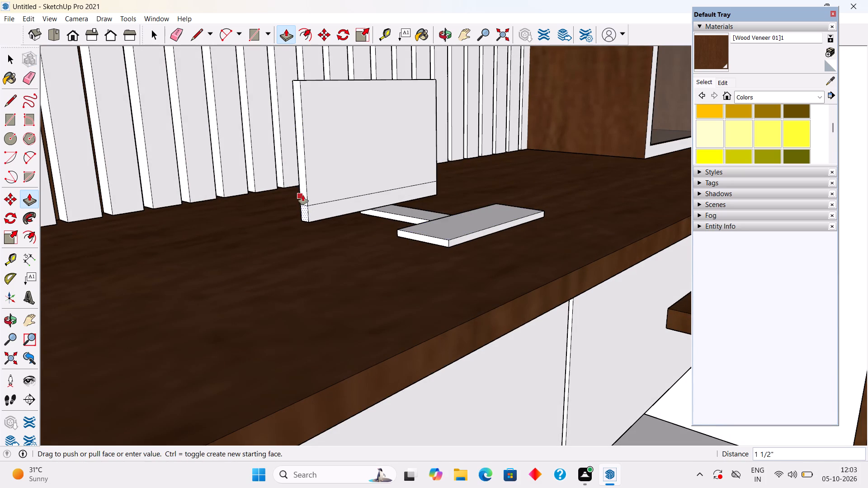
left_click(303, 195)
middle_click_drag(621, 240, 245, 245)
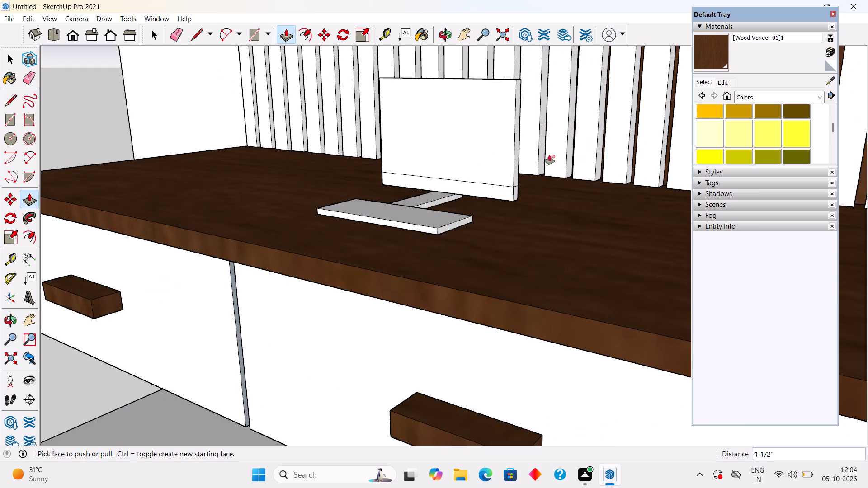
Extend the screen panel's right end face by about 1 5/8" and bring the bottom strip's end face flush with it.
left_click(515, 157)
left_click(545, 159)
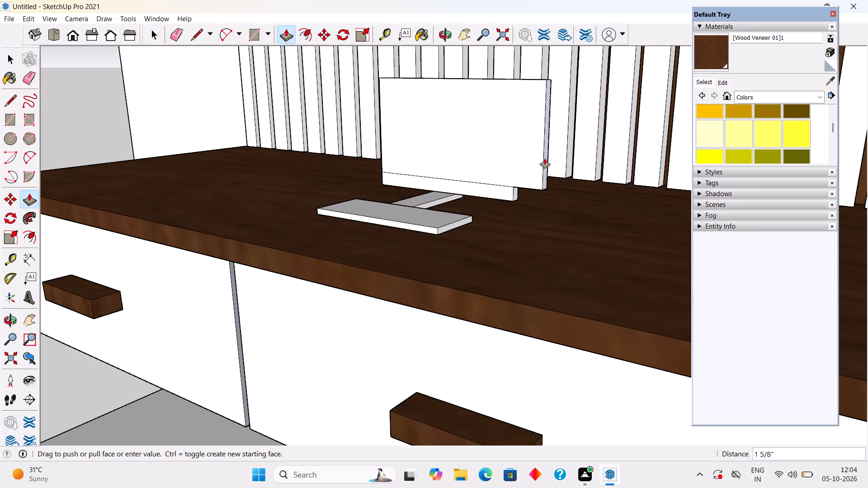
left_click(518, 192)
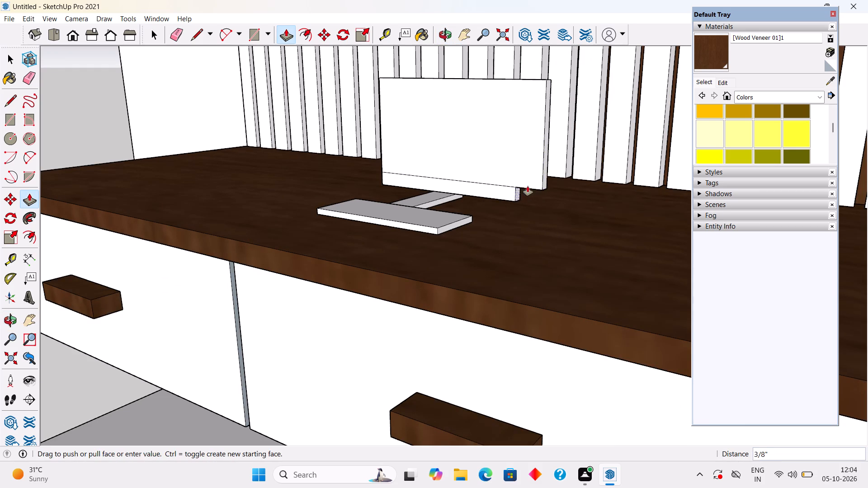
left_click(545, 162)
key("space")
Examine the monitor's size and proportions on the countertop against the whole wall unit.
scroll(227, 328, "down", 4)
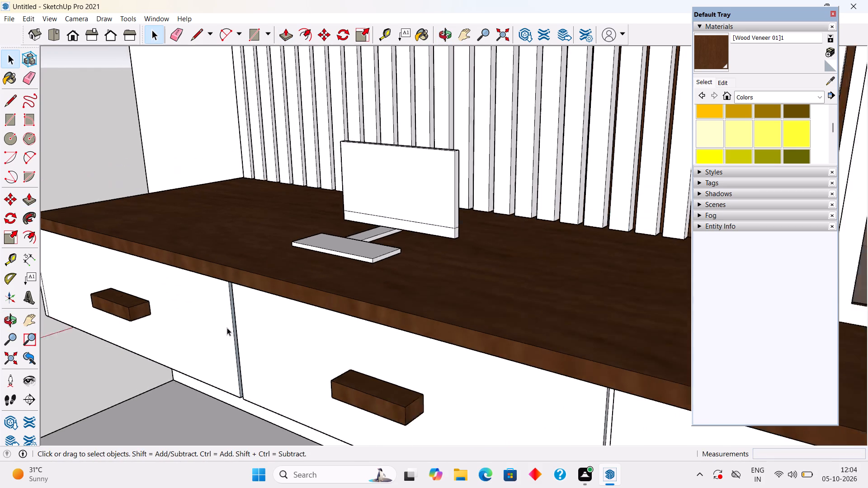
scroll(227, 328, "down", 2)
middle_click_drag(279, 304, 516, 236)
scroll(497, 248, "down", 3)
middle_click_drag(439, 235, 435, 408)
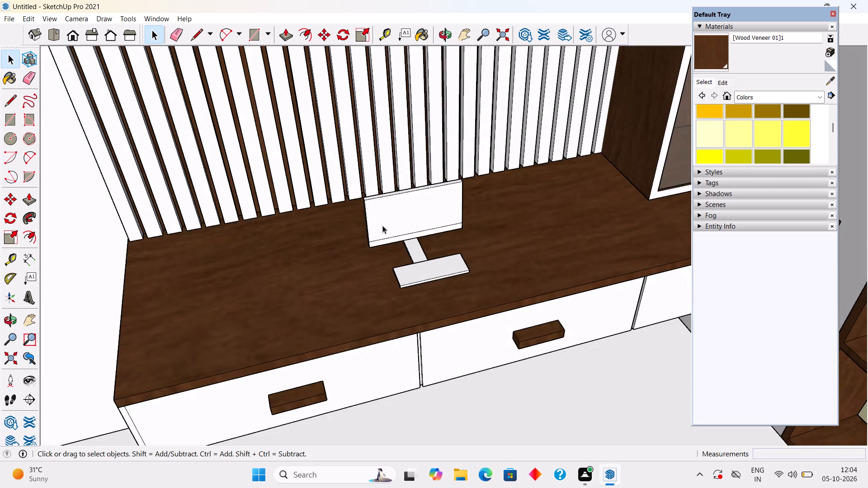
scroll(384, 224, "up", 3)
scroll(386, 223, "down", 17)
scroll(366, 320, "down", 4)
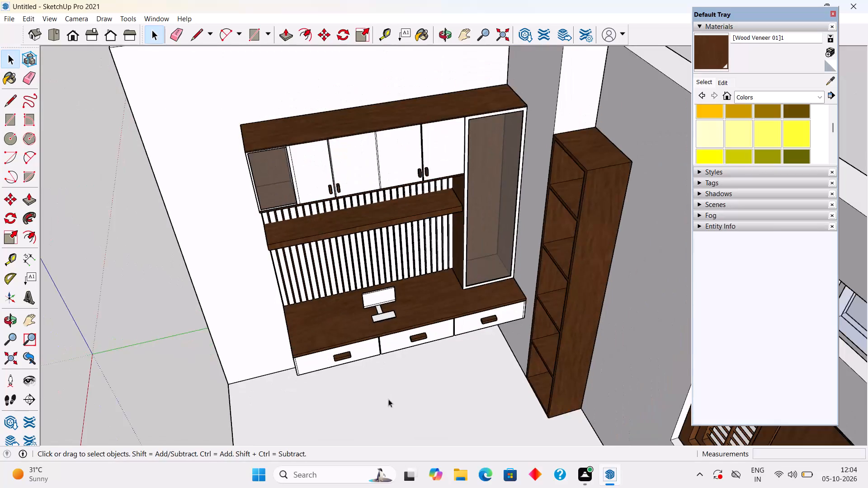
scroll(388, 399, "down", 2)
middle_click_drag(406, 339, 397, 185)
scroll(395, 325, "up", 6)
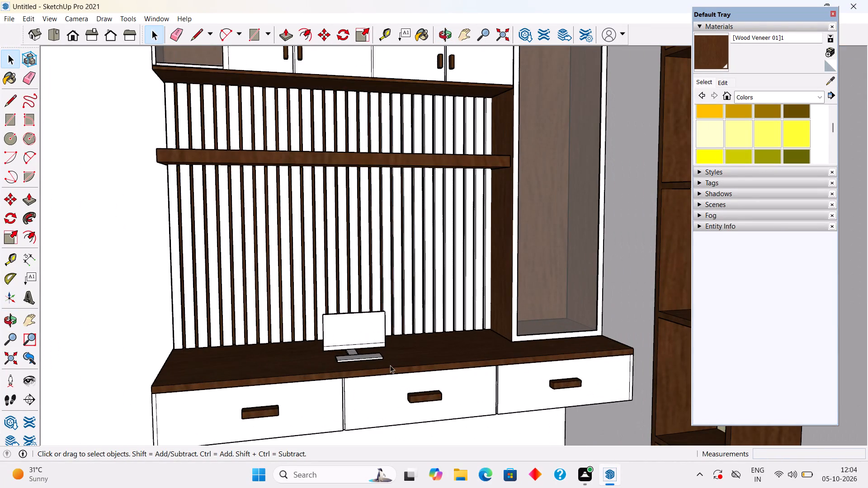
scroll(390, 365, "down", 4)
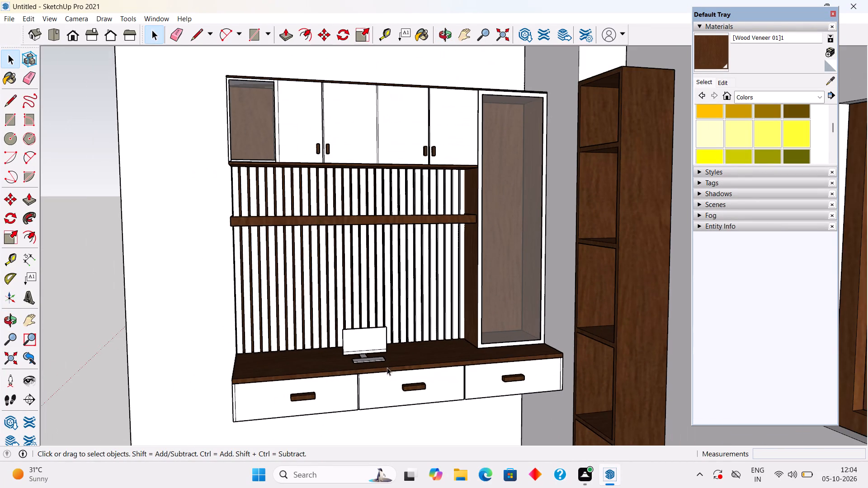
middle_click_drag(387, 367, 380, 465)
middle_click_drag(402, 319, 391, 412)
scroll(355, 333, "up", 9)
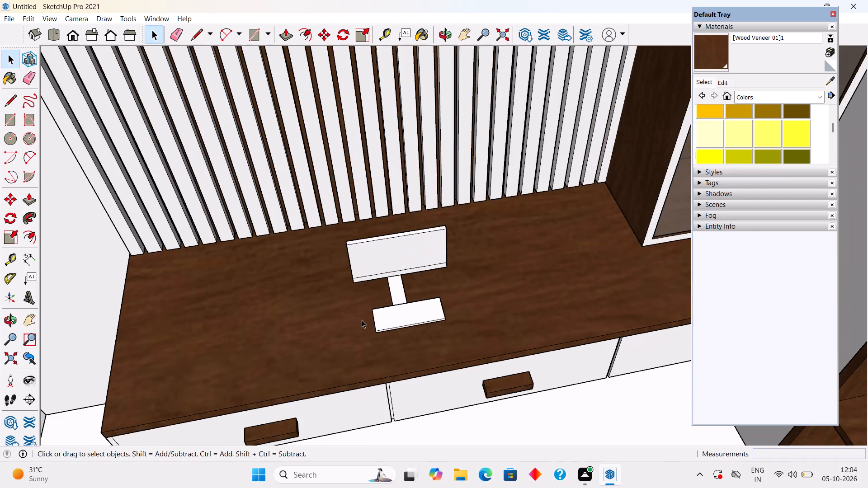
Push/pull the left end face of the monitor's base slab outward by 1 5/8".
middle_click_drag(364, 321, 566, 264)
scroll(491, 349, "up", 6)
scroll(470, 318, "up", 5)
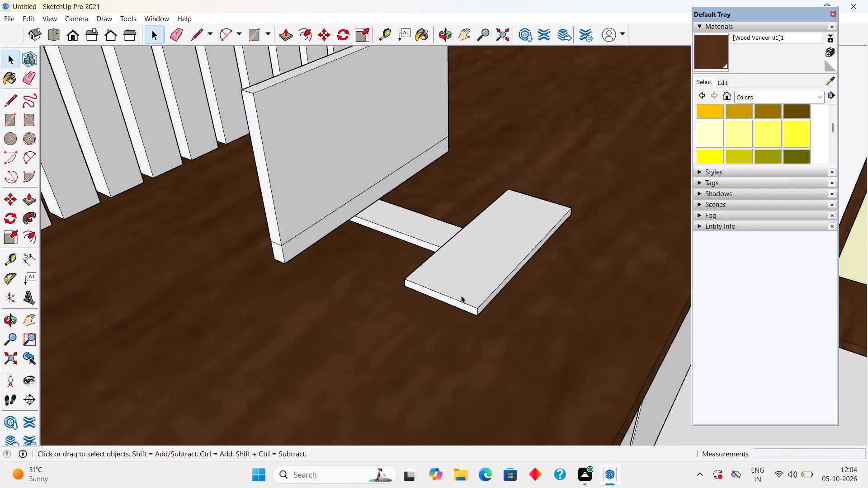
left_click(460, 294)
left_click(458, 298)
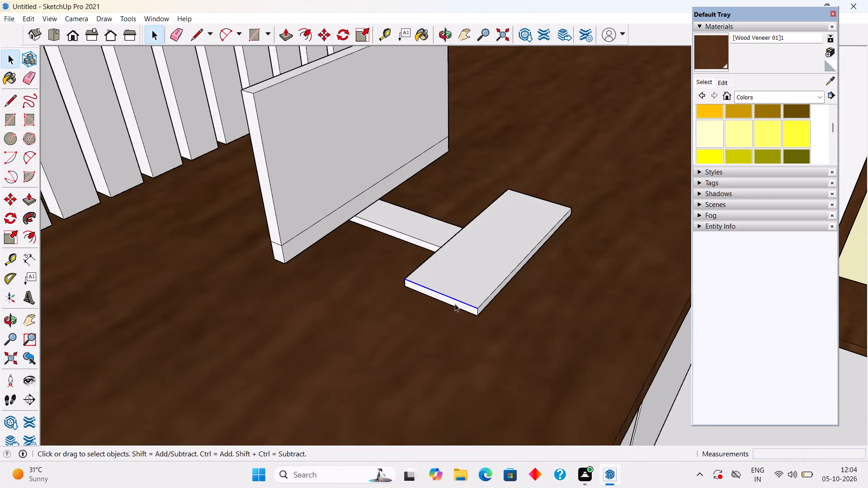
left_click(455, 304)
key("p")
left_click(455, 304)
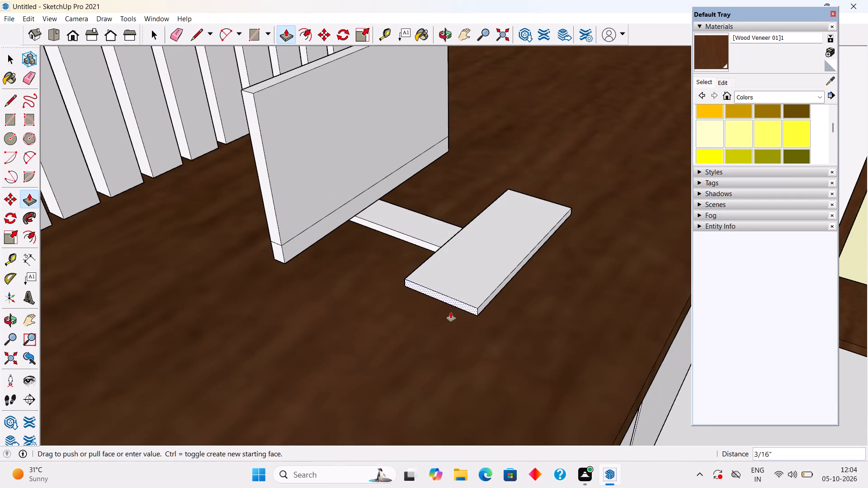
left_click(434, 340)
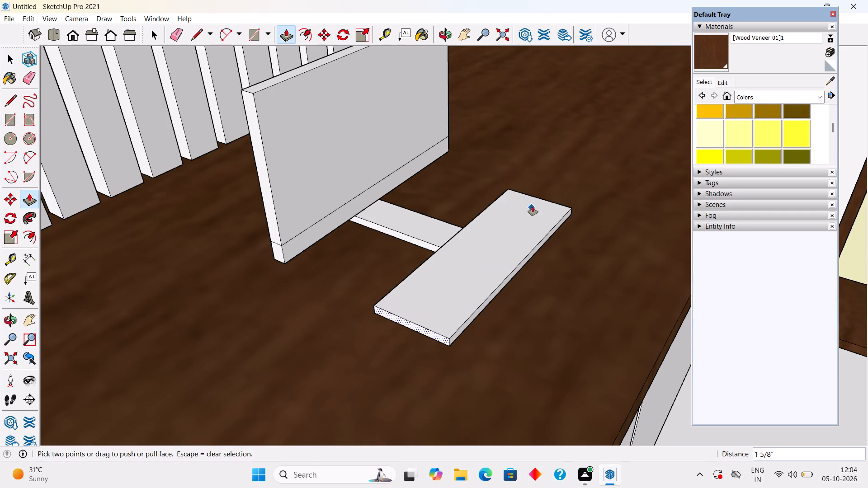
middle_click_drag(528, 217, 220, 363)
middle_click_drag(526, 334, 400, 271)
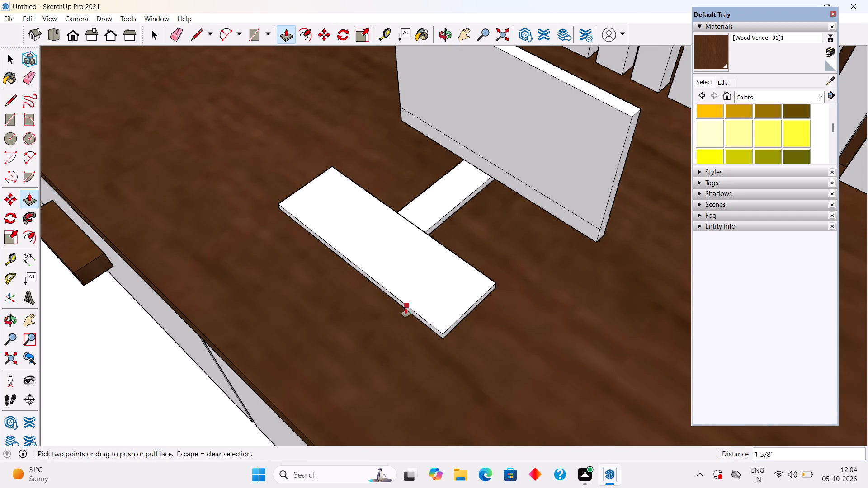
key("space")
Make a group of the screen panel together with its bottom strip.
scroll(407, 300, "down", 6)
middle_click_drag(410, 310, 597, 287)
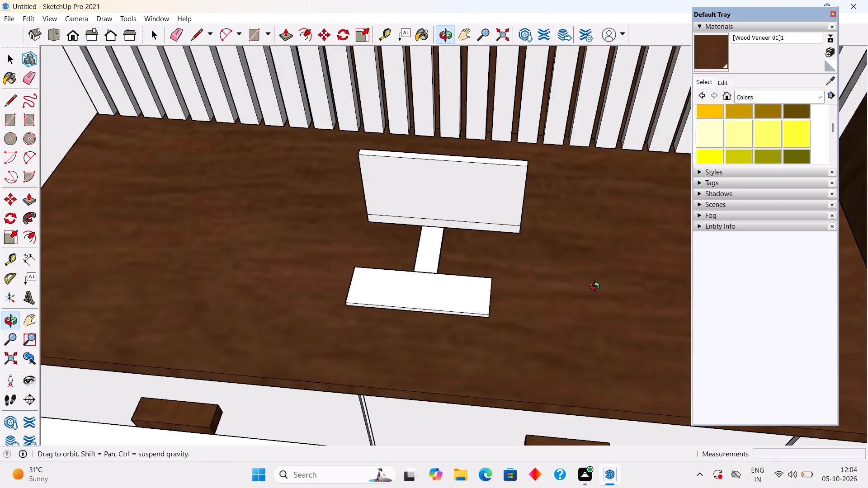
middle_click_drag(597, 287, 691, 244)
scroll(691, 244, "down", 2)
triple_click(490, 216)
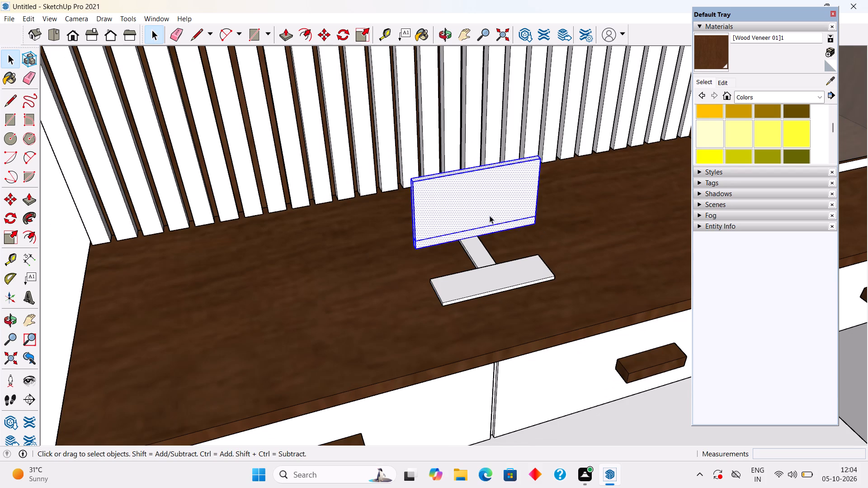
right_click(490, 216)
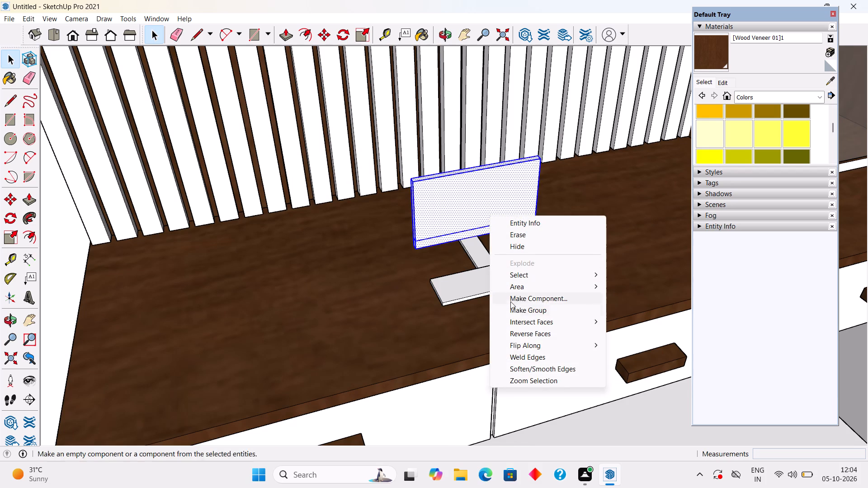
left_click(512, 309)
Group the screen panel, the connecting strip and the base slab's top face together as one monitor object.
left_click(472, 224)
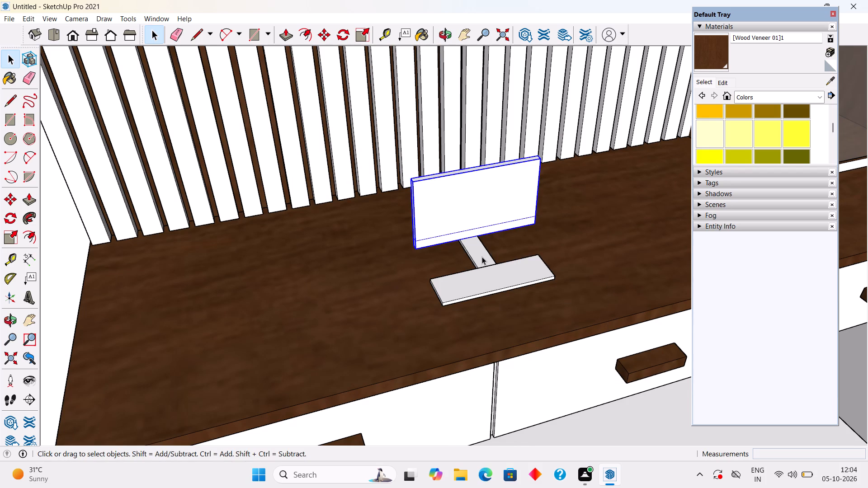
left_click(482, 256, "shift")
triple_click(482, 282, "shift")
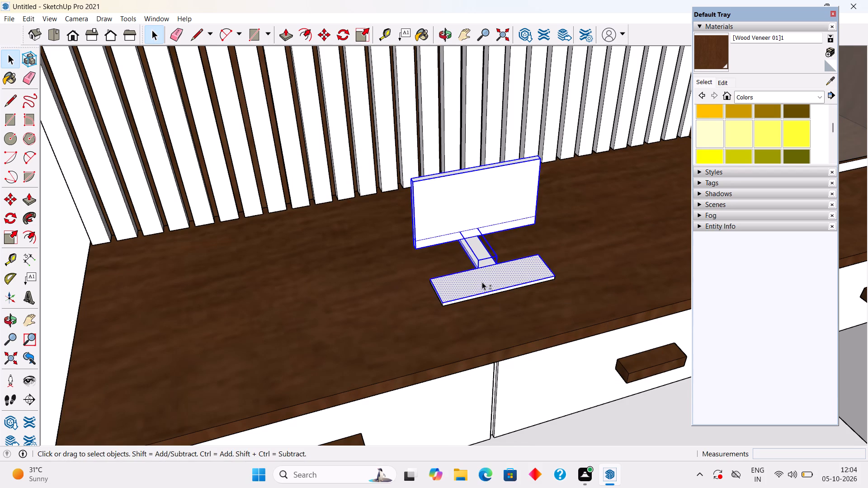
right_click(482, 282, "shift")
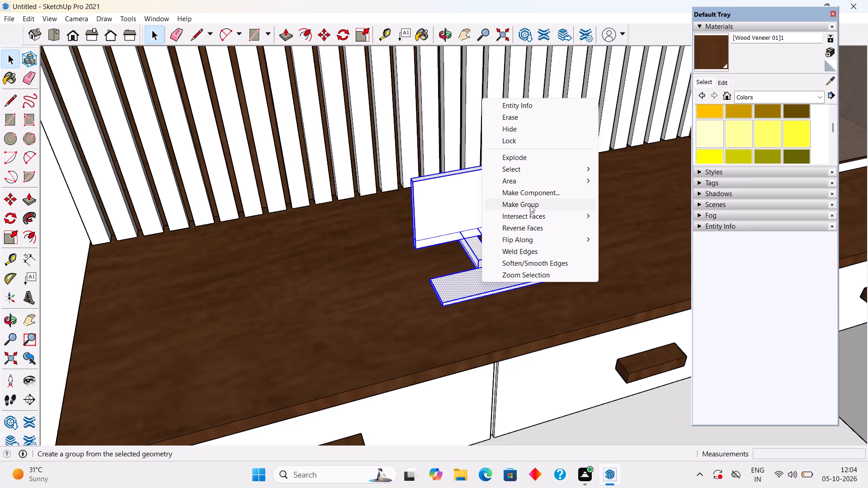
left_click(530, 205, "shift")
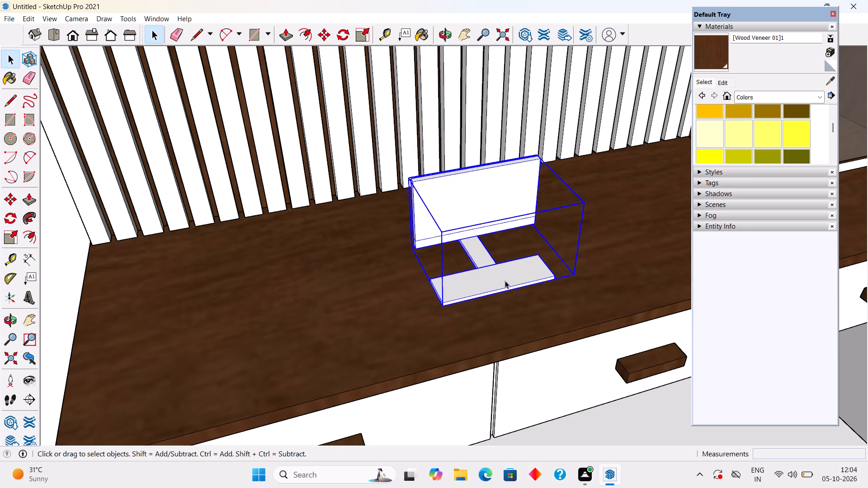
Scale the monitor group by about 1.24 along green towards its left end and about 1.62 upward along blue.
key("s")
left_click(423, 238)
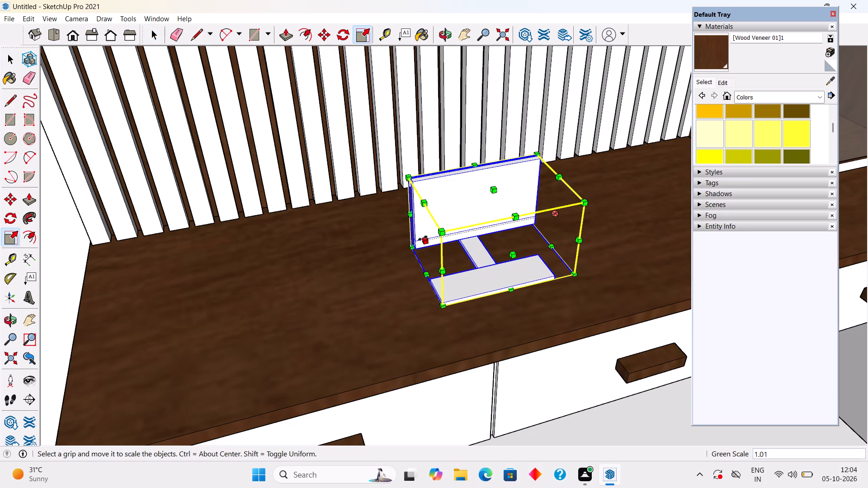
left_click(395, 260)
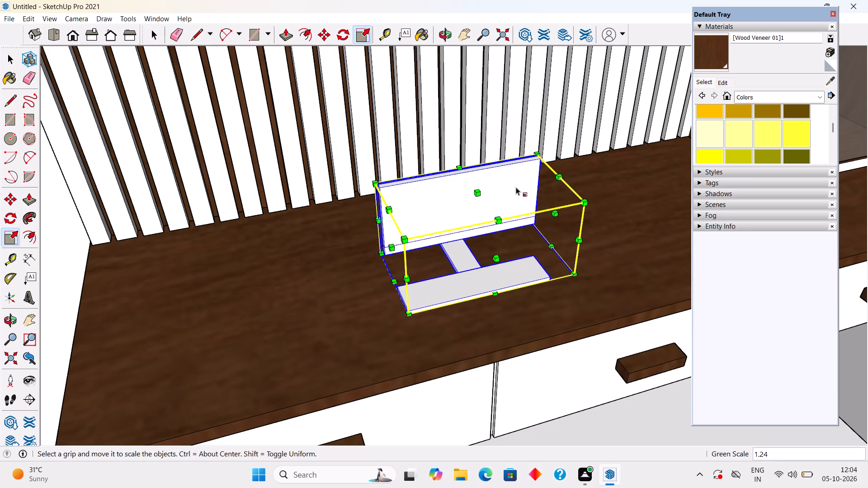
left_click(478, 192)
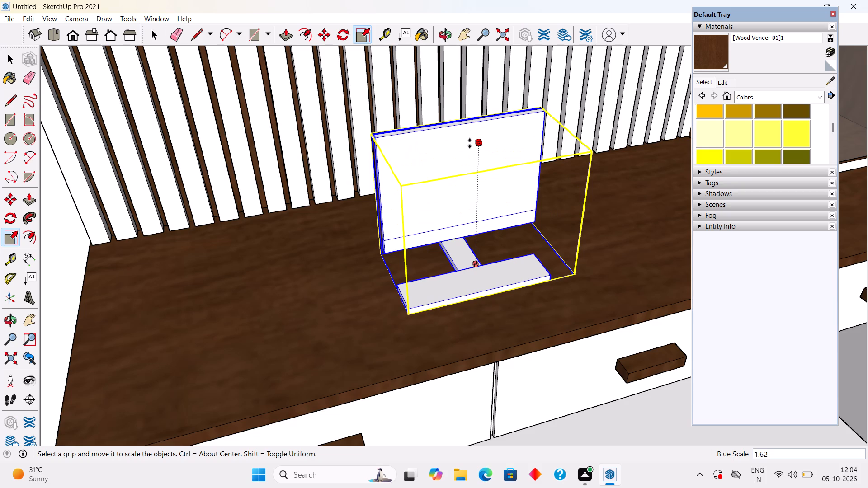
left_click(470, 143)
Scale the monitor group again along green from its right end by about 1.32.
scroll(540, 206, "down", 1)
middle_click_drag(530, 212, 237, 200)
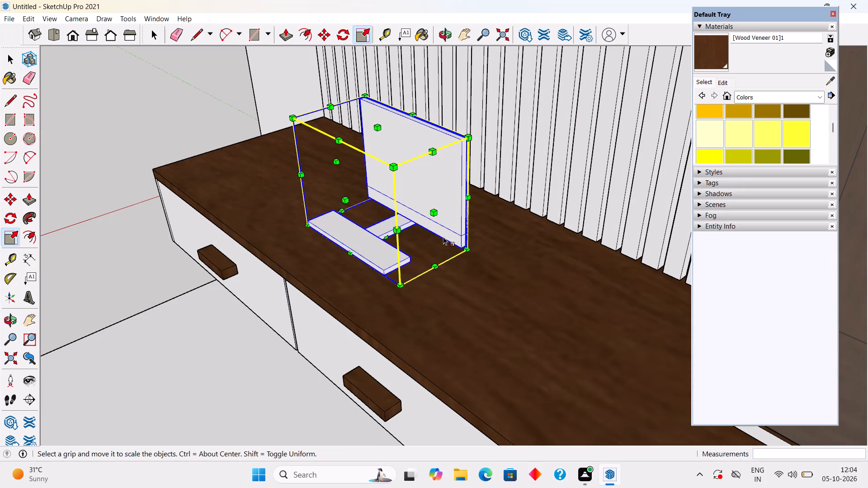
left_click(438, 215)
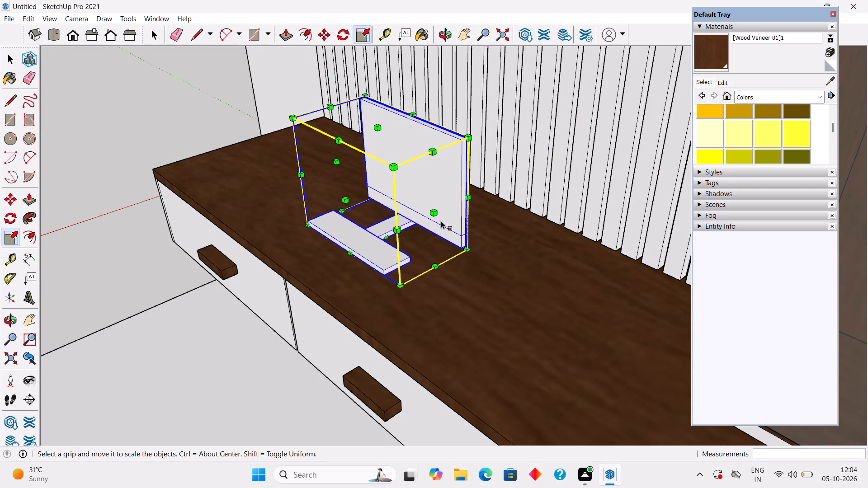
left_click(437, 216)
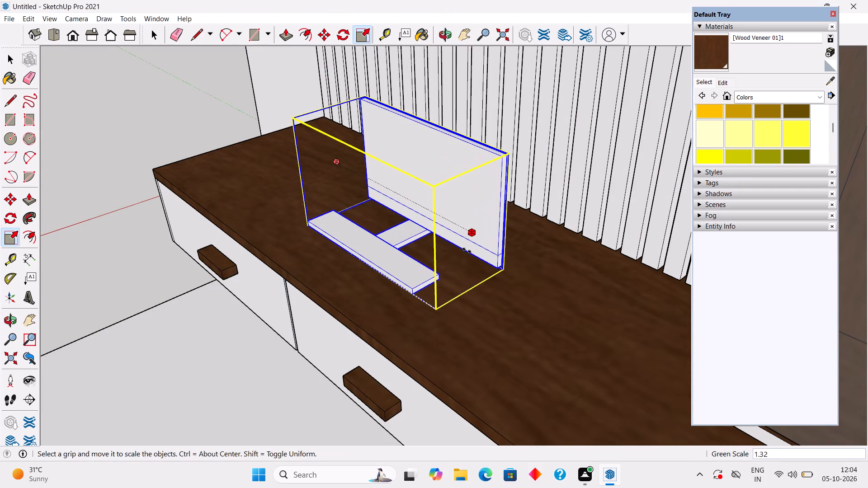
left_click(467, 250)
key("space")
Bring the whole room back into view and examine the enlarged monitor on the wall unit's countertop.
scroll(470, 270, "down", 9)
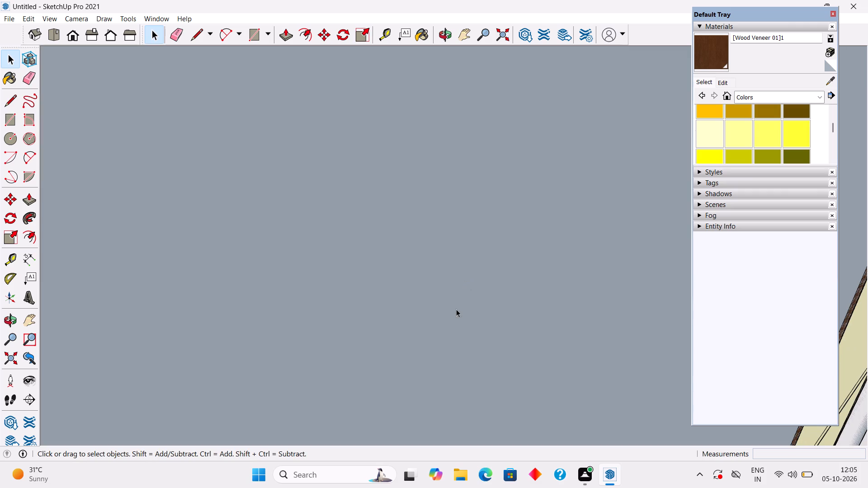
left_click(20, 355)
left_click(11, 363)
scroll(117, 353, "down", 1)
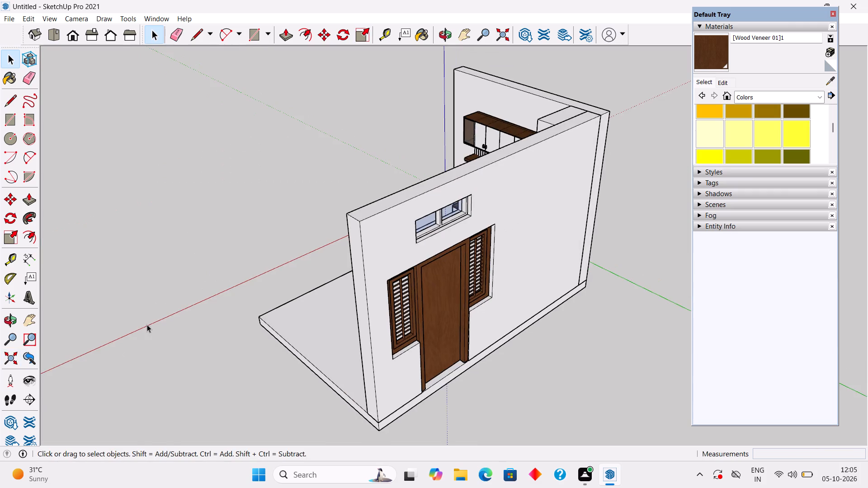
middle_click_drag(148, 324, 520, 314)
left_click(187, 334)
scroll(434, 221, "up", 2)
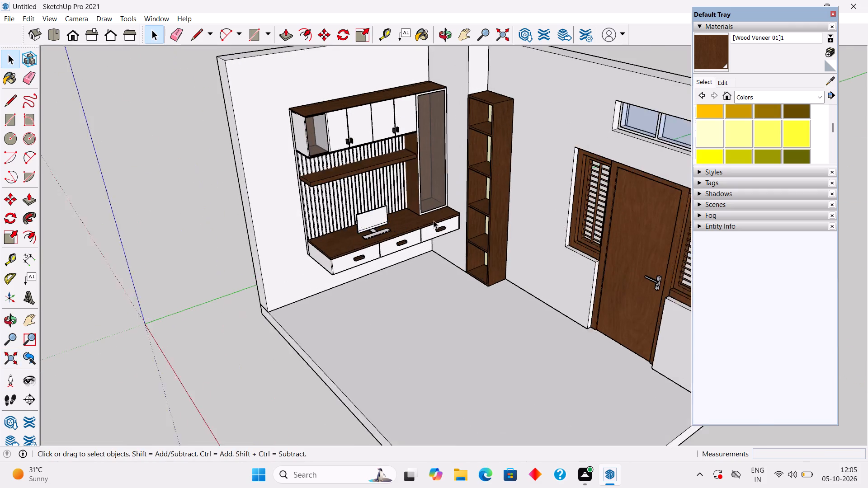
scroll(434, 221, "up", 7)
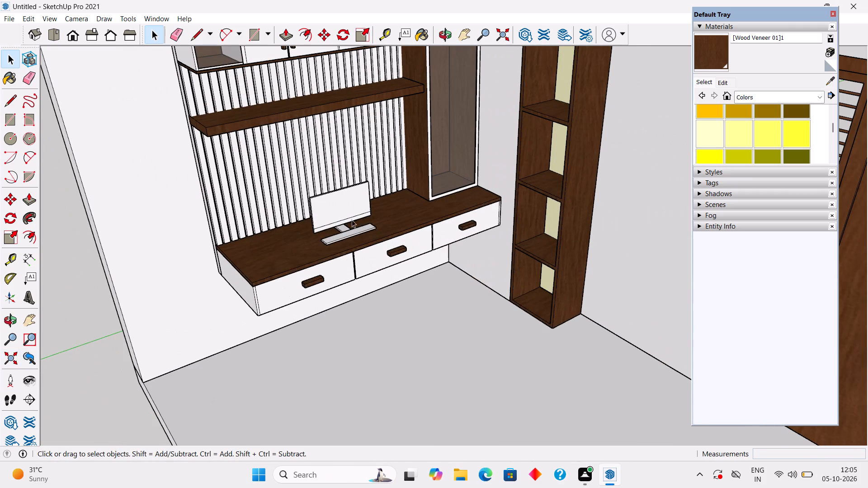
scroll(352, 220, "up", 4)
Paint the monitor's large front screen face with black Color M09 inside its nested group, and close the group.
triple_click(328, 198)
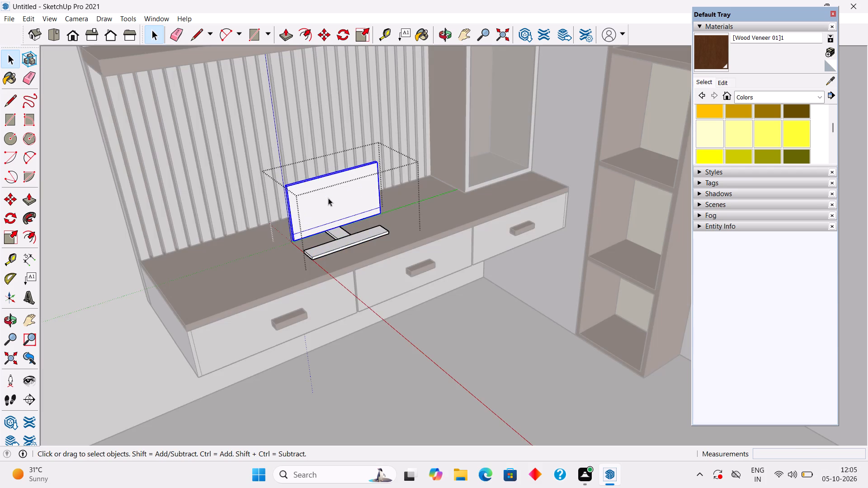
double_click(328, 198)
left_click(329, 198)
scroll(336, 205, "up", 11)
left_click(339, 204)
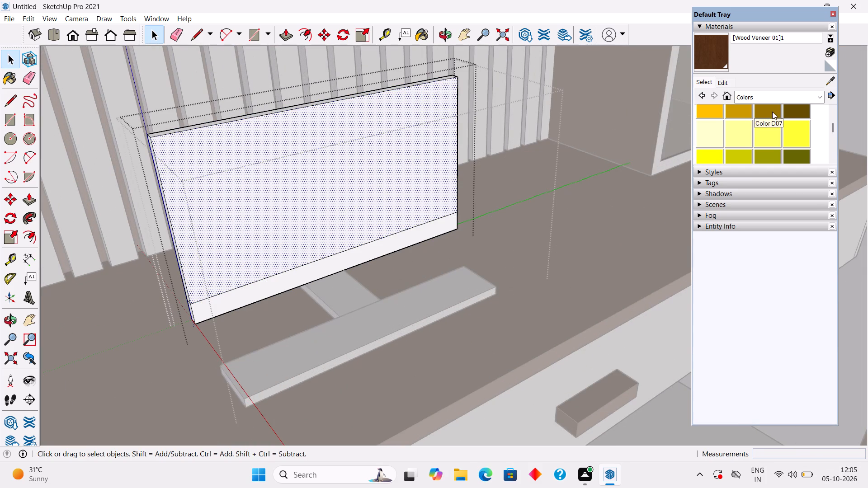
scroll(769, 129, "up", 6)
scroll(770, 129, "down", 5)
scroll(770, 129, "up", 4)
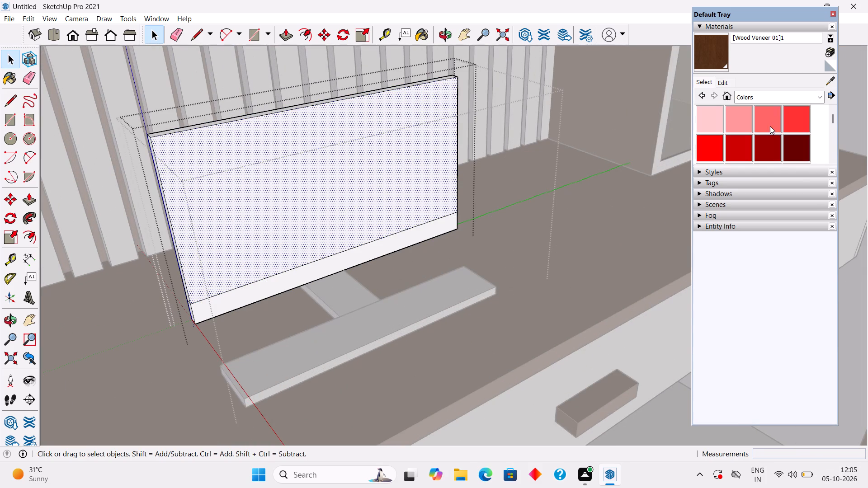
scroll(770, 126, "up", 13)
scroll(780, 130, "down", 9)
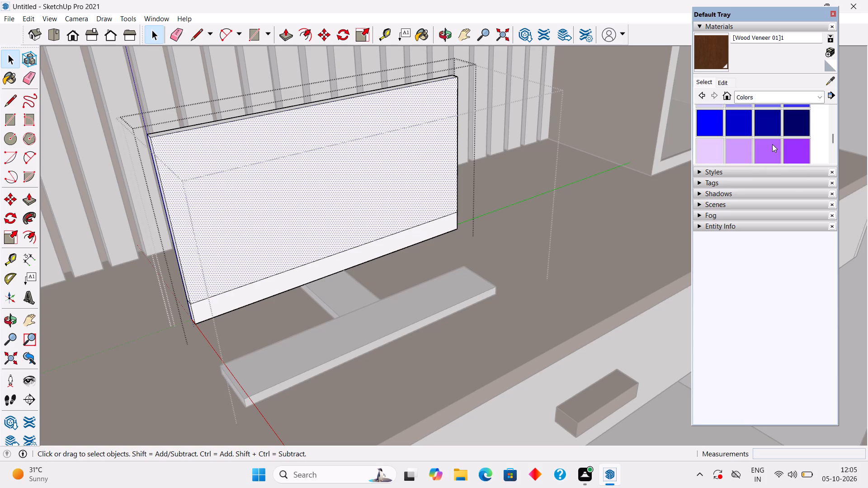
scroll(772, 144, "up", 1)
scroll(774, 141, "down", 12)
left_click(728, 117)
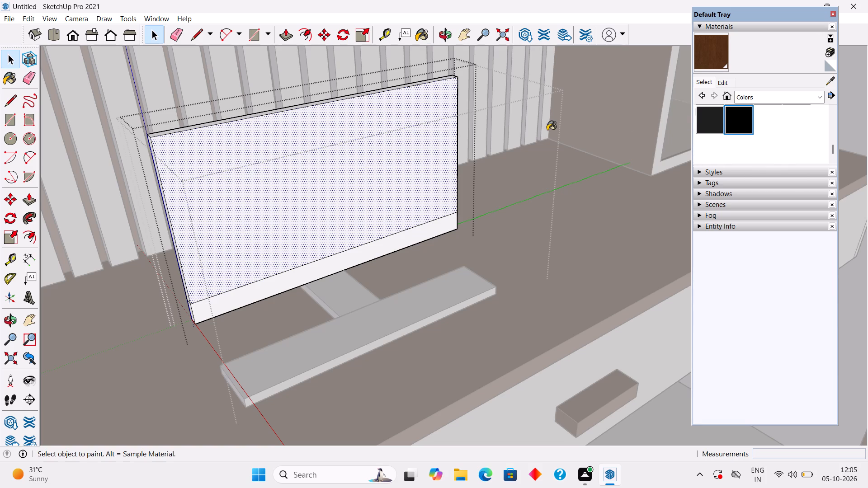
left_click(375, 147)
scroll(375, 147, "down", 7)
key("space")
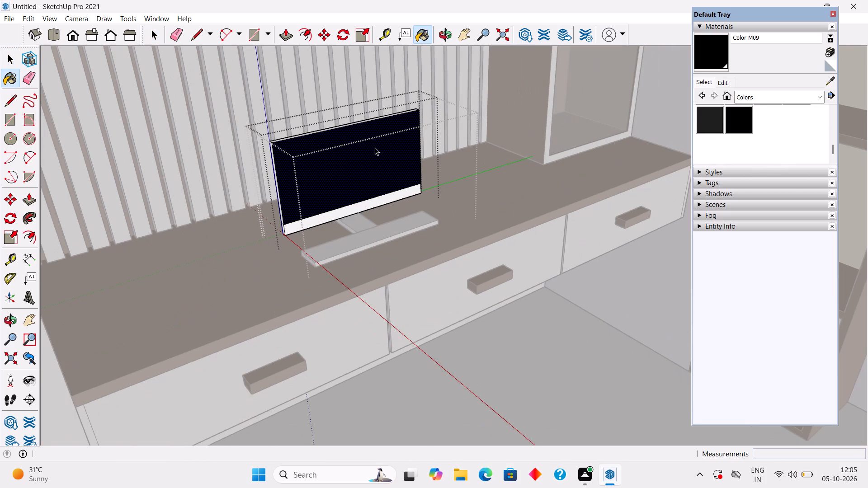
scroll(269, 230, "down", 12)
left_click(107, 201)
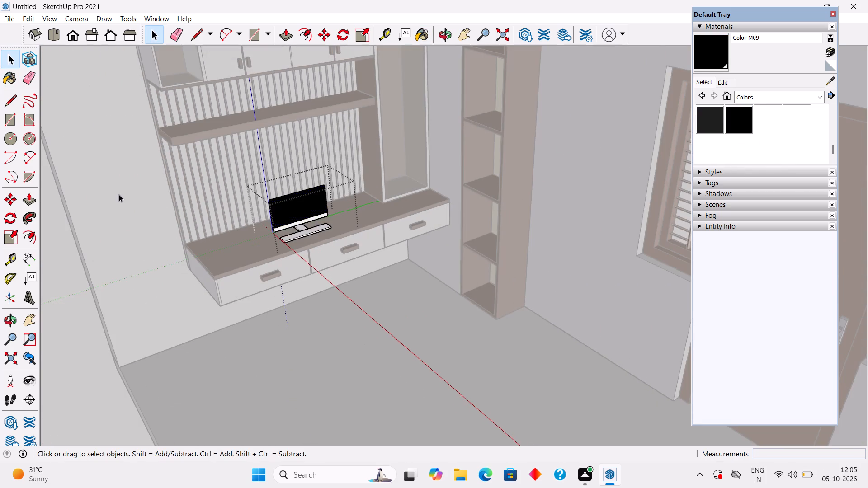
scroll(119, 194, "down", 6)
left_click(47, 298)
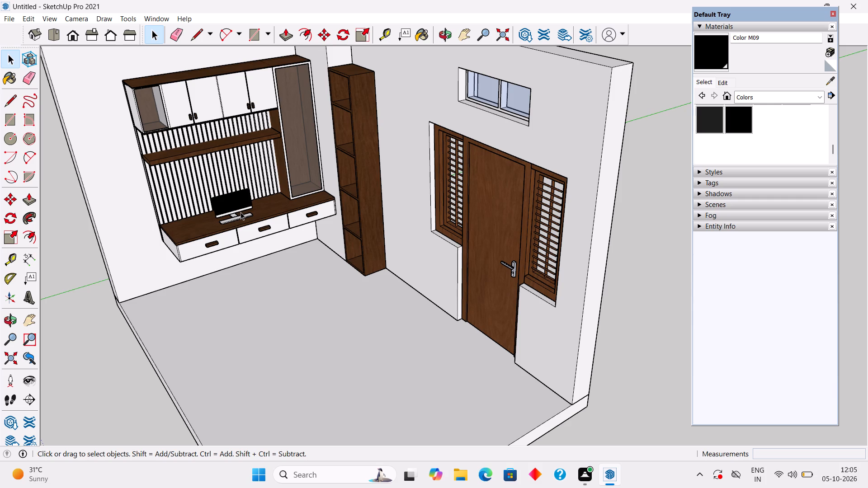
Draw a rectangle about 3 13/16" by 4 5/16" on the countertop beside the monitor's base slab.
scroll(241, 212, "up", 11)
scroll(297, 244, "up", 6)
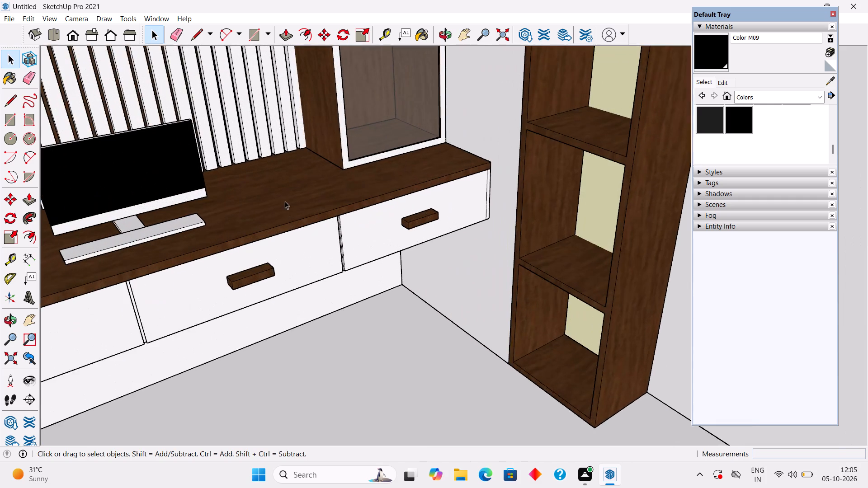
scroll(285, 201, "up", 3)
middle_click_drag(250, 202, 269, 298)
scroll(248, 316, "up", 2)
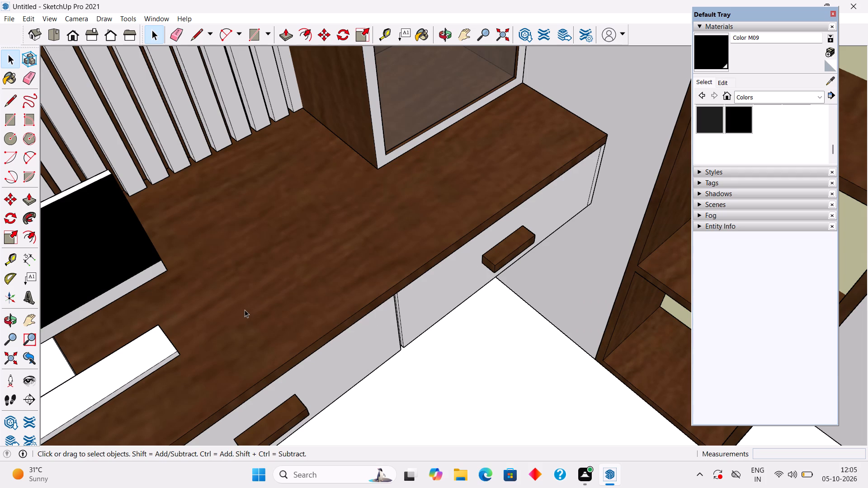
key("r")
left_click(244, 302)
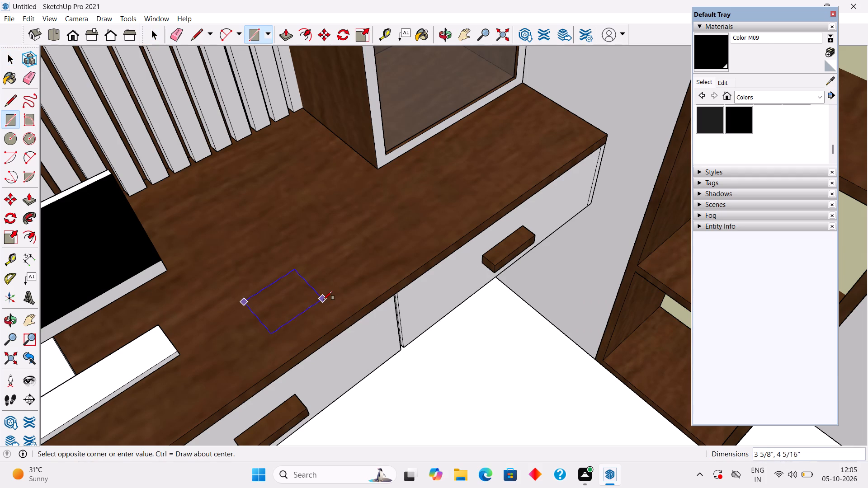
left_click(324, 300)
key("r")
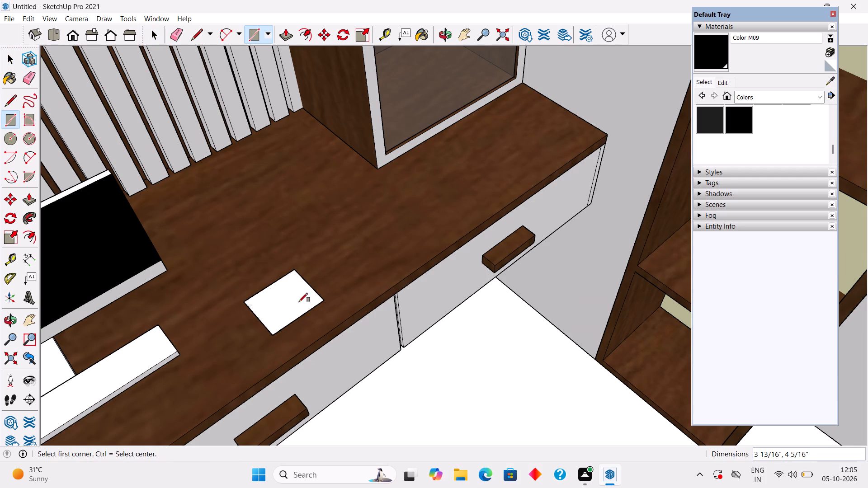
key("space")
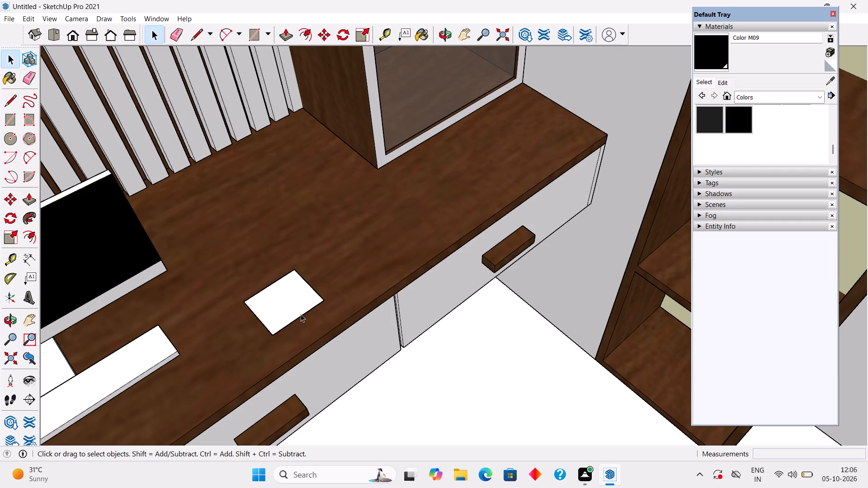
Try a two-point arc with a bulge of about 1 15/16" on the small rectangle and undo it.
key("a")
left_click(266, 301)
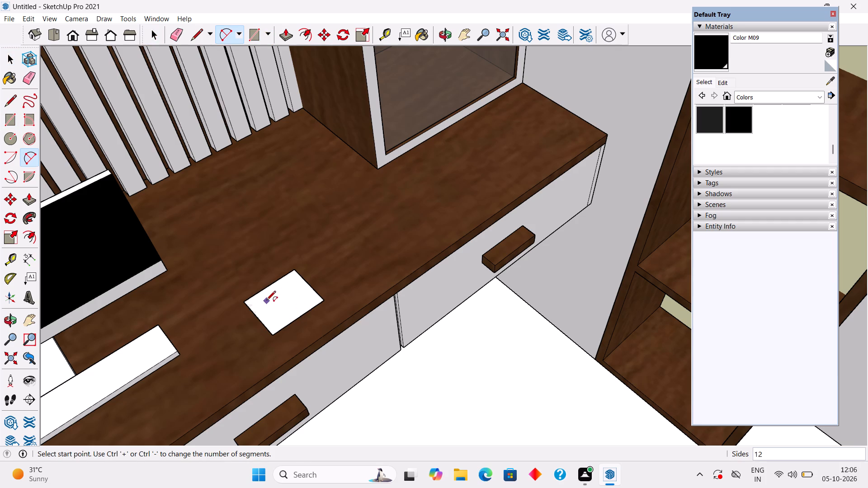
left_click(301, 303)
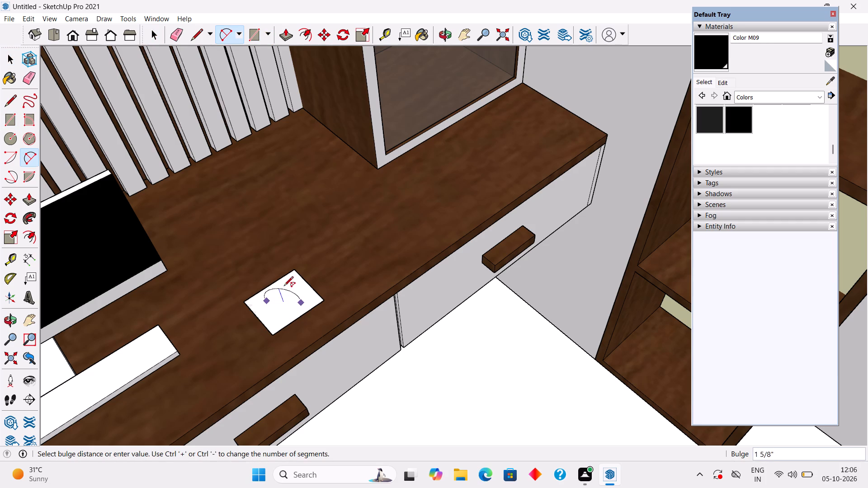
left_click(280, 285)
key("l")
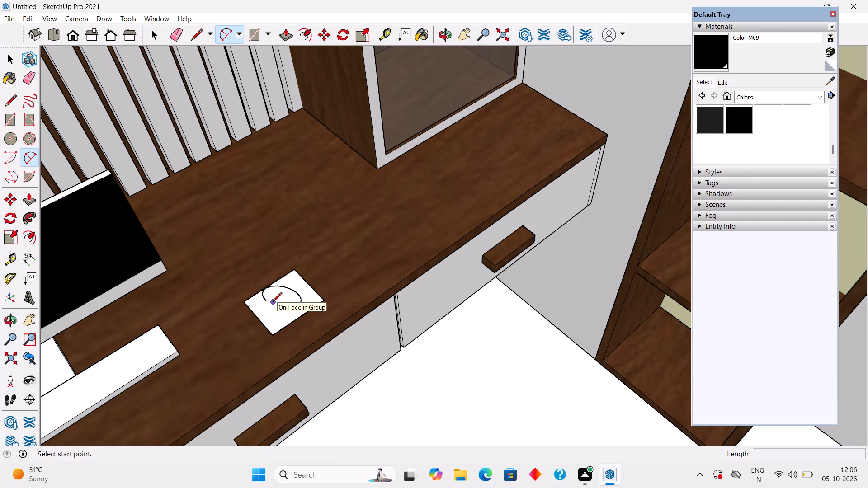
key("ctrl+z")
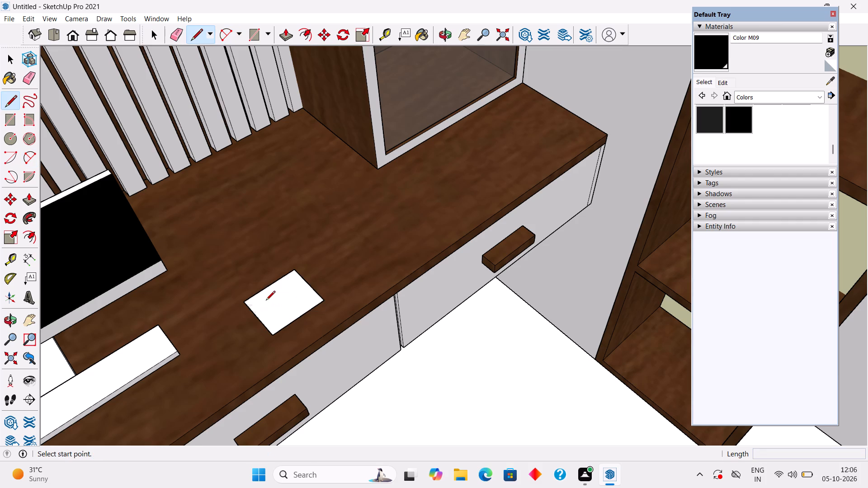
Draw a closed half-round profile on the small rectangle from a line about 2" long and an arc bulging about 9/16".
left_click(272, 305)
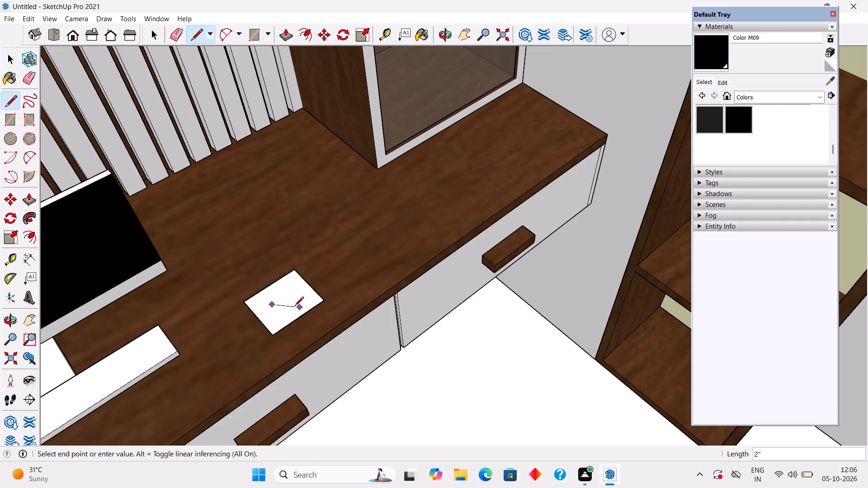
left_click(296, 305)
key("a")
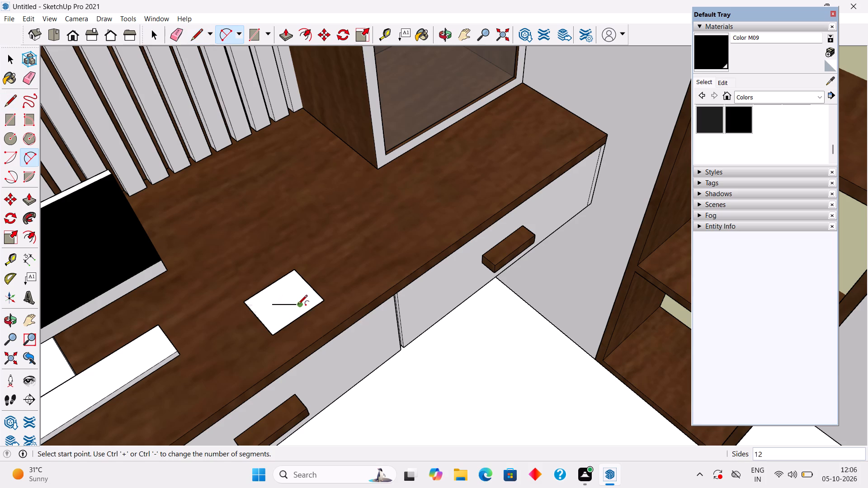
left_click(298, 305)
left_click(274, 301)
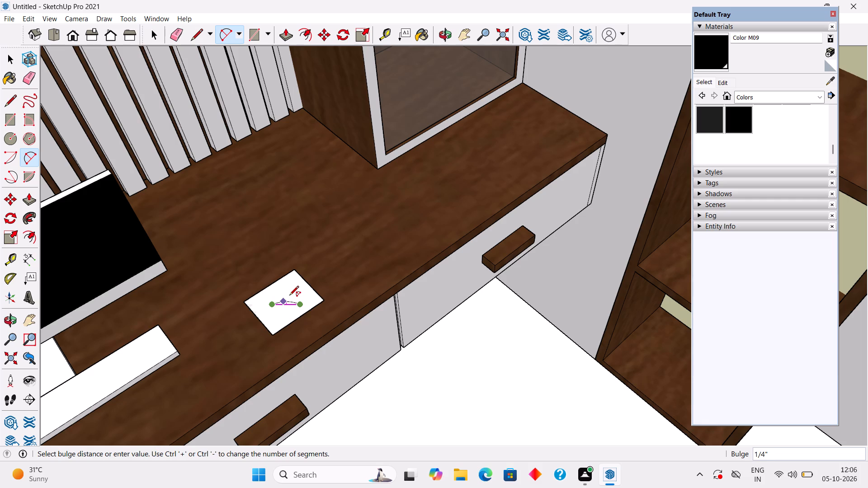
scroll(286, 296, "up", 8)
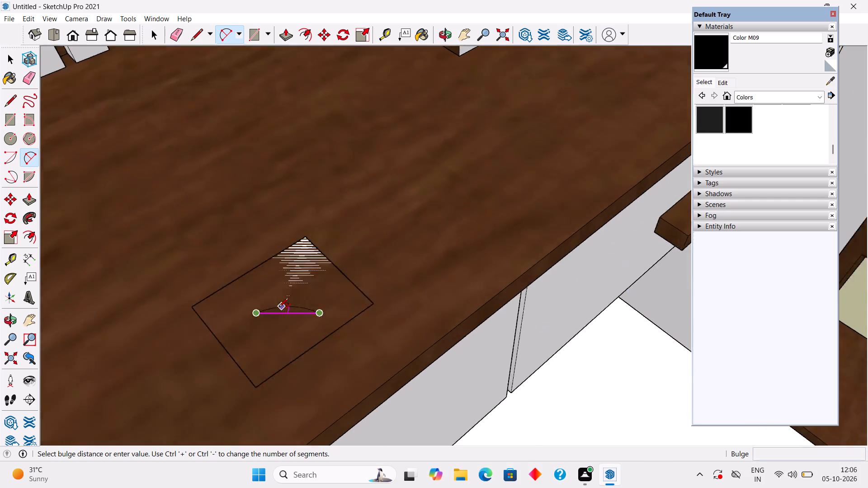
scroll(279, 308, "up", 9)
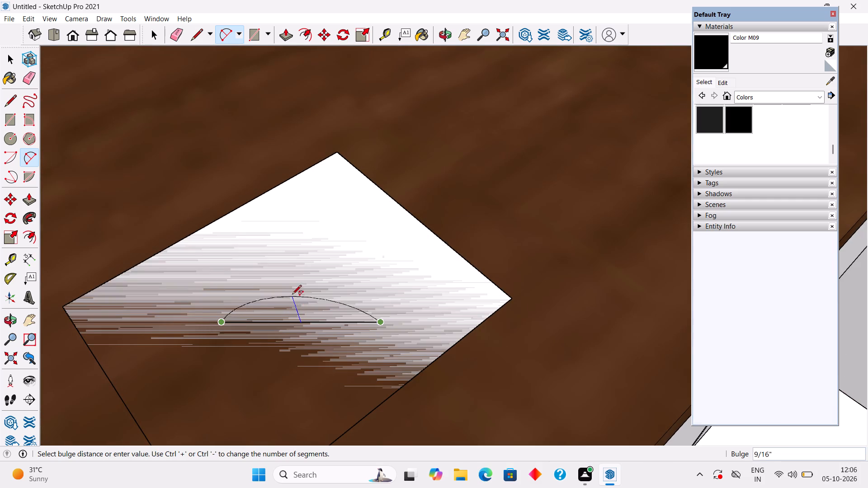
left_click(286, 292)
middle_click_drag(295, 293, 227, 347)
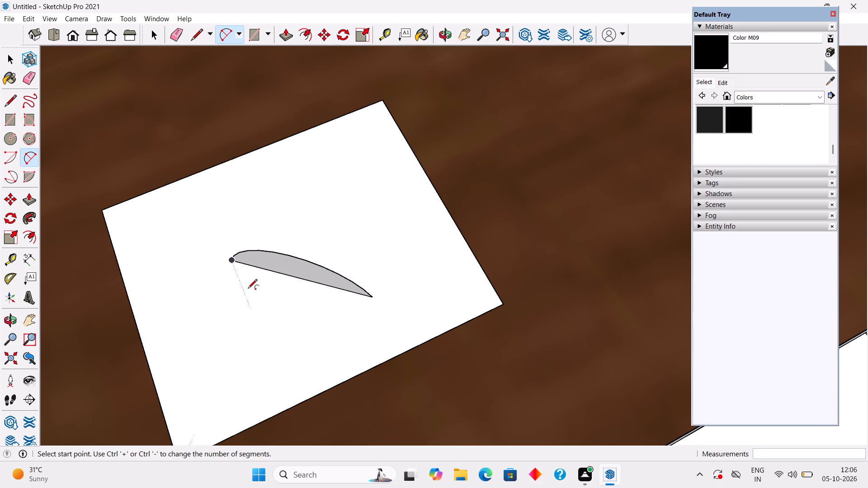
key("space")
Push/Pull the half-round profile's front face outward to give it thickness above the small rectangle.
key("p")
left_click(288, 263)
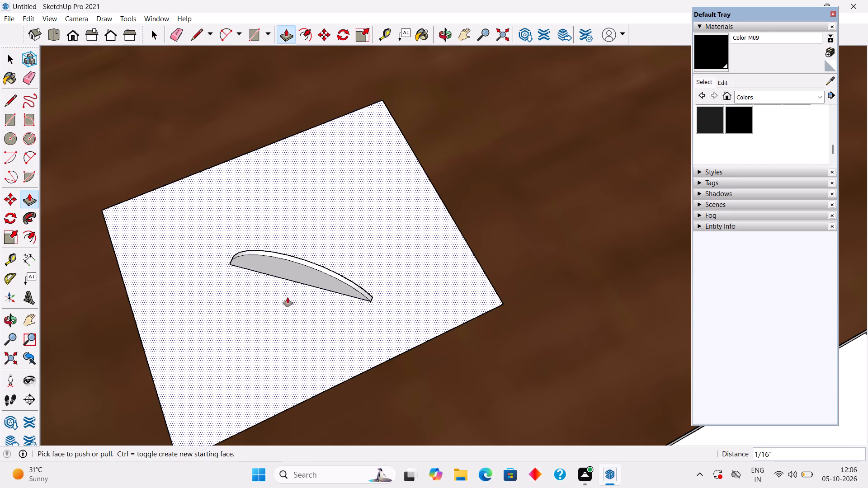
left_click_drag(294, 271, 292, 296)
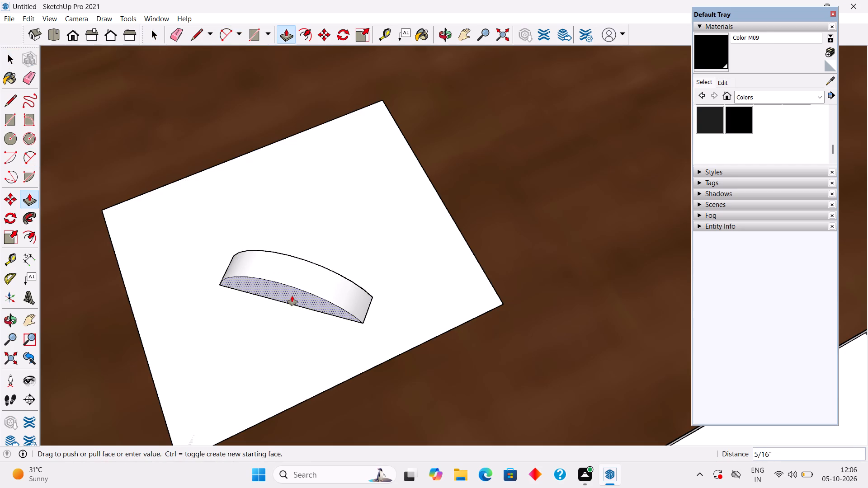
left_click_drag(292, 296, 288, 313)
Push/Pull the back face of the half-round piece outward by about 9/16" to lengthen it.
middle_click_drag(331, 249, 192, 346)
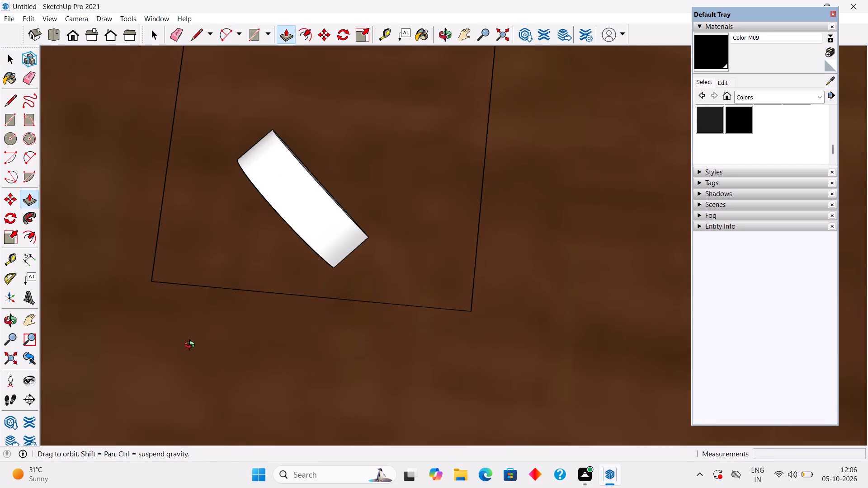
middle_click_drag(192, 346, 192, 343)
middle_click_drag(355, 185, 210, 234)
left_click(294, 189)
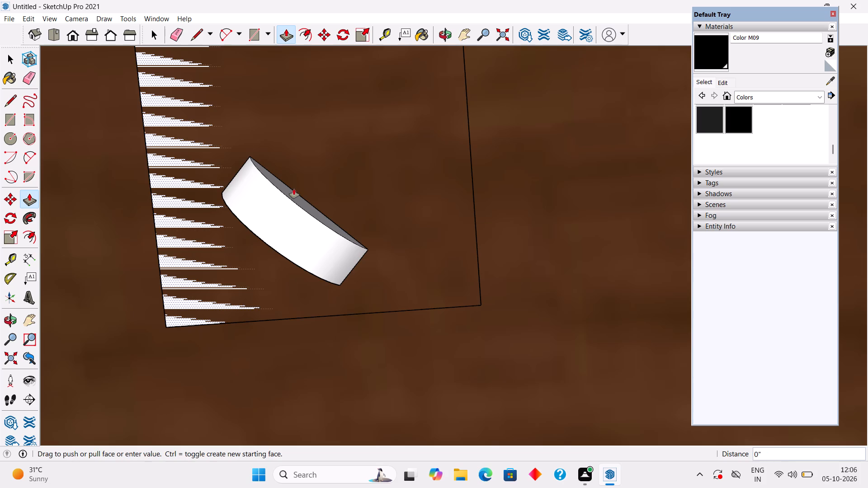
key("space")
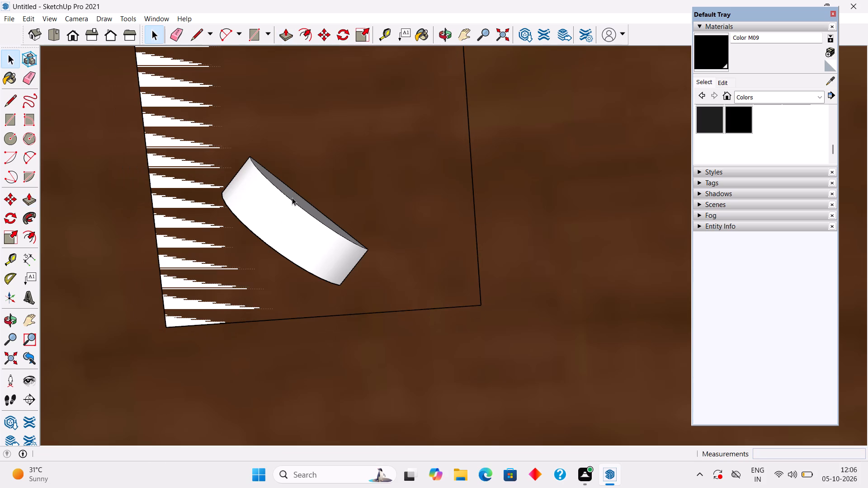
scroll(324, 213, "down", 6)
middle_click_drag(337, 204, 273, 235)
scroll(337, 204, "down", 1)
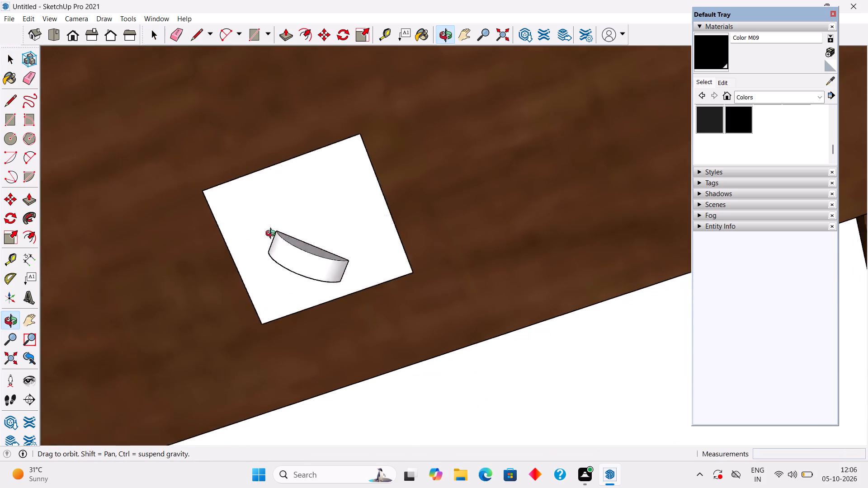
middle_click_drag(273, 235, 274, 234)
scroll(311, 223, "up", 5)
key("p")
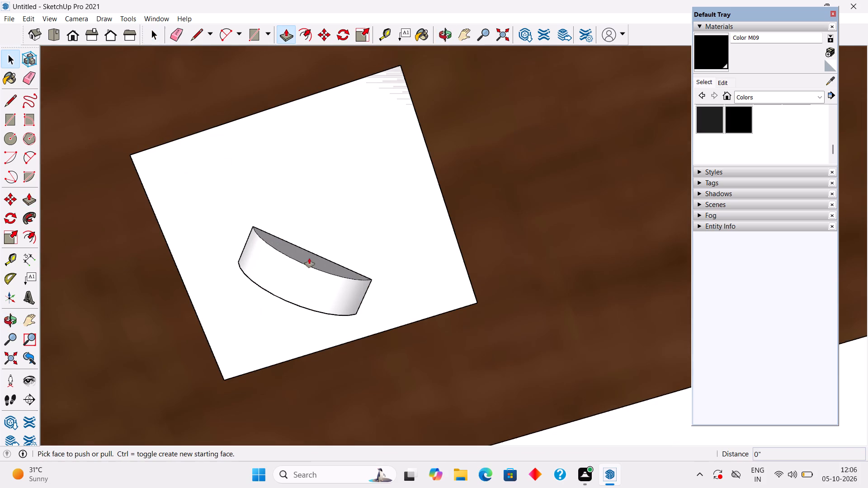
left_click(311, 256)
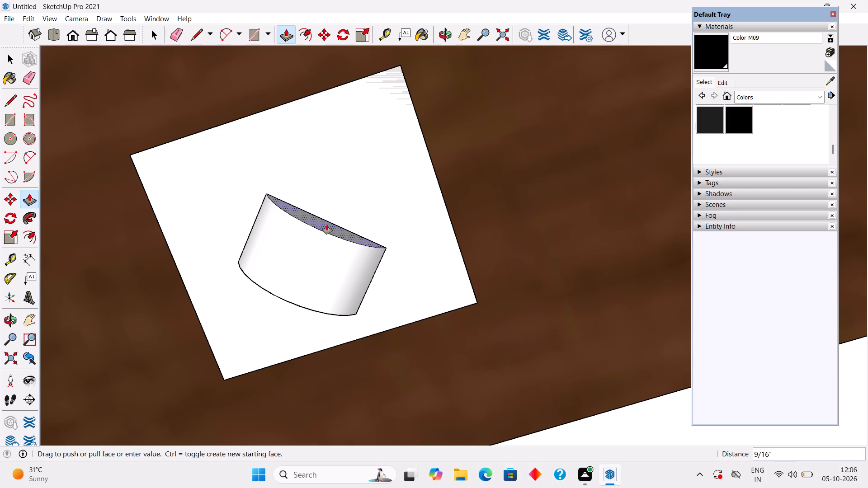
left_click(327, 225)
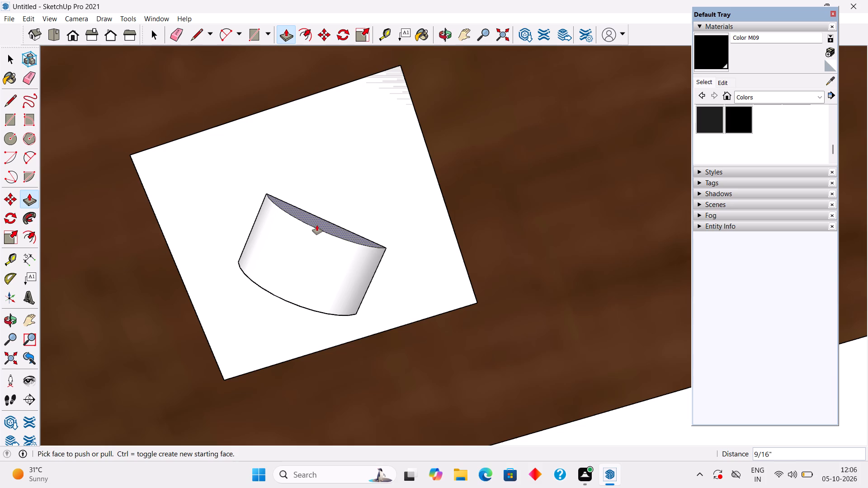
key("space")
Examine the half-round piece on its rectangular pad from several angles and in relation to the monitor and countertop.
middle_click_drag(306, 233, 334, 183)
scroll(333, 186, "down", 1)
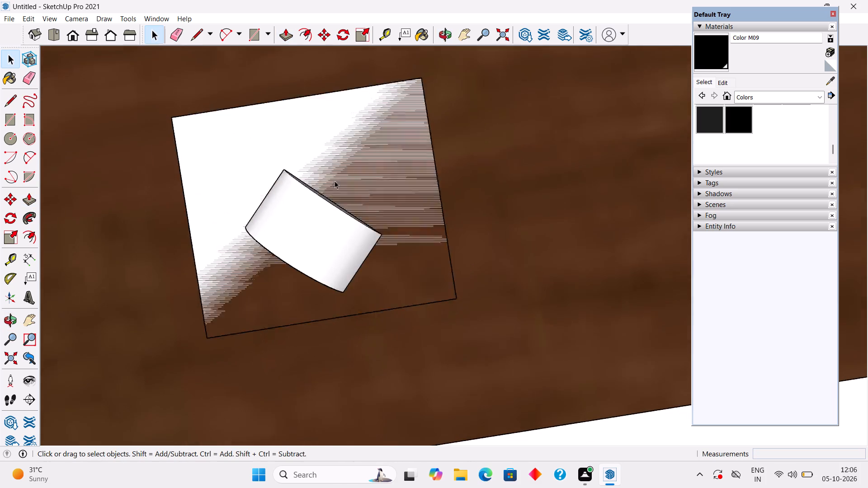
scroll(335, 181, "down", 7)
middle_click_drag(319, 242, 418, 71)
middle_click_drag(350, 258, 361, 243)
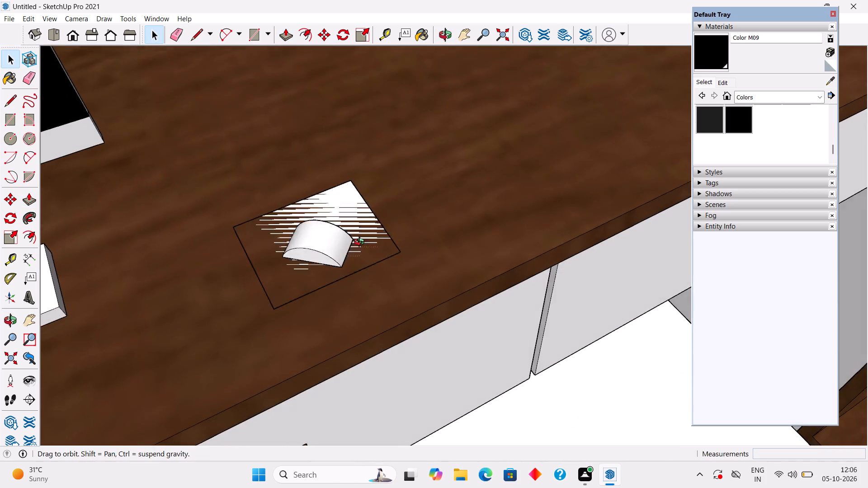
middle_click_drag(361, 243, 401, 155)
scroll(311, 256, "up", 4)
scroll(298, 308, "up", 2)
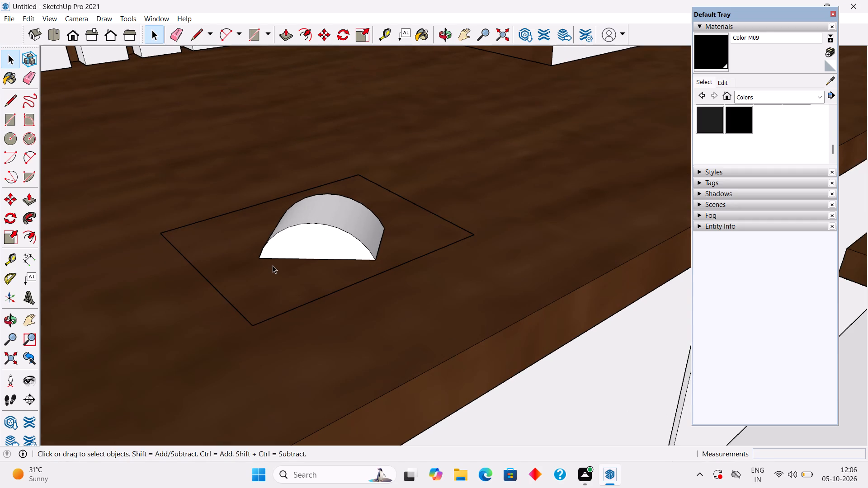
middle_click_drag(376, 217, 371, 258)
scroll(376, 217, "down", 3)
scroll(359, 282, "down", 20)
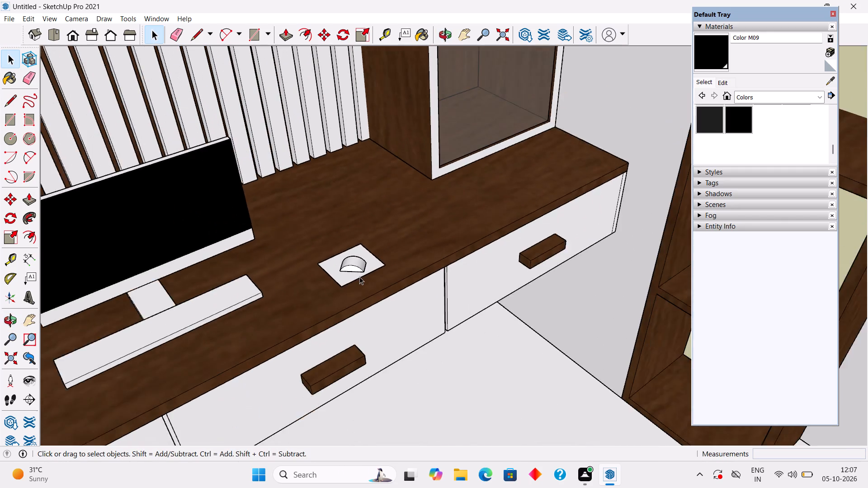
scroll(359, 277, "down", 6)
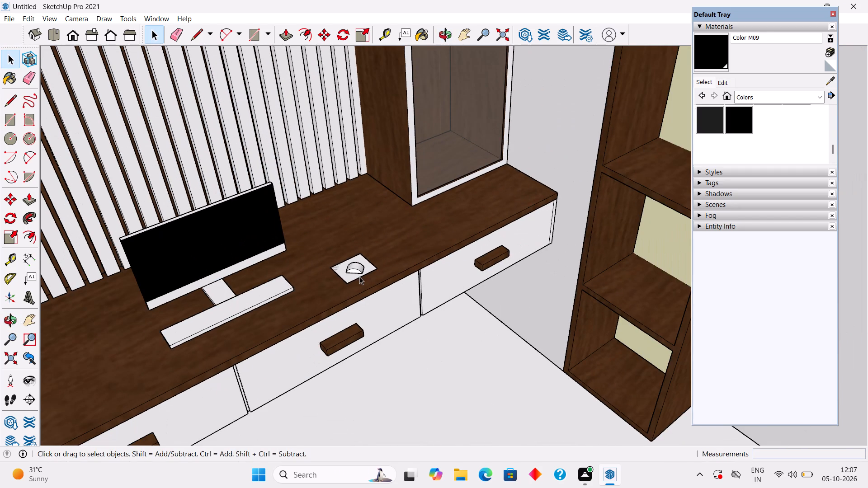